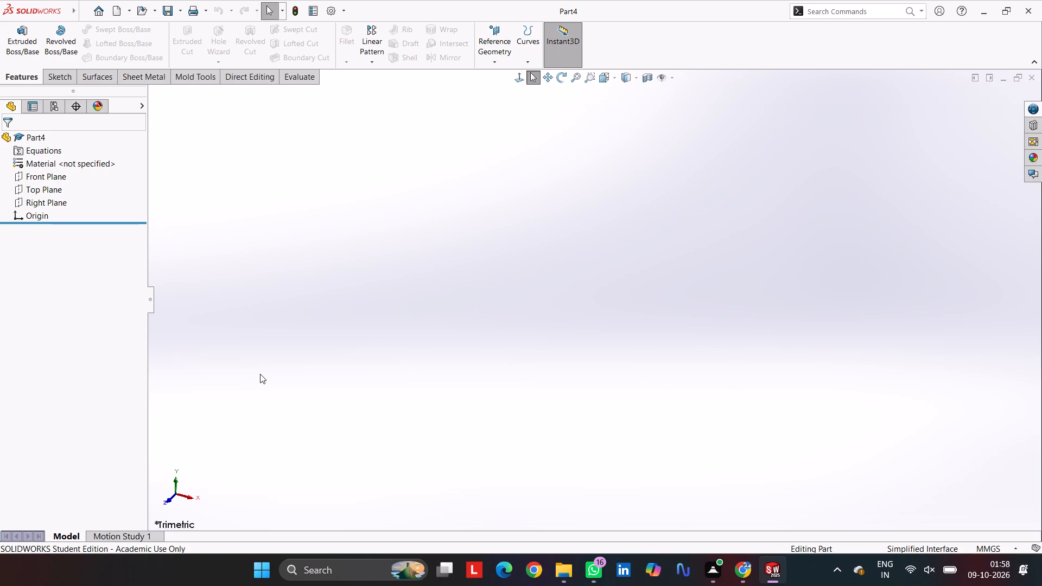
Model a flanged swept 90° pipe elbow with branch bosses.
Sketch a path on the Right Plane from the origin: about 106 mm horizontal line, tangent 90° arc of about 39 mm radius, and vertical line upward.
click(57, 86)
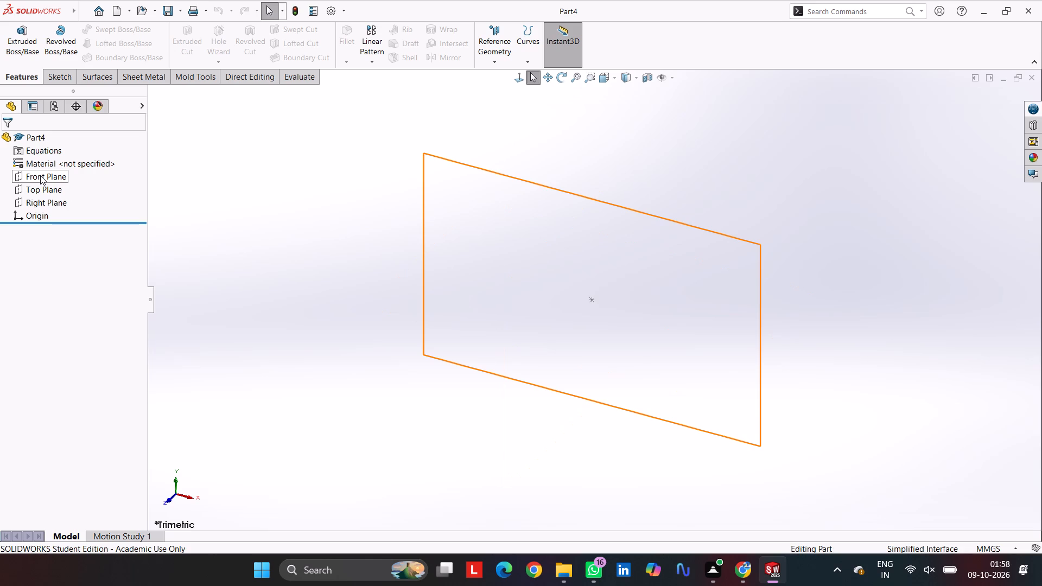
click(41, 203)
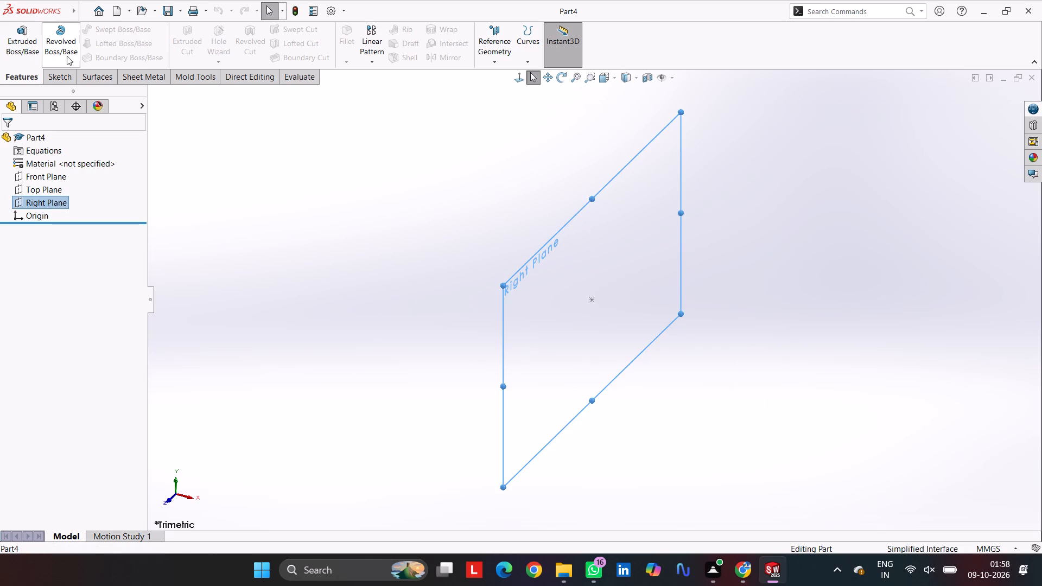
click(60, 85)
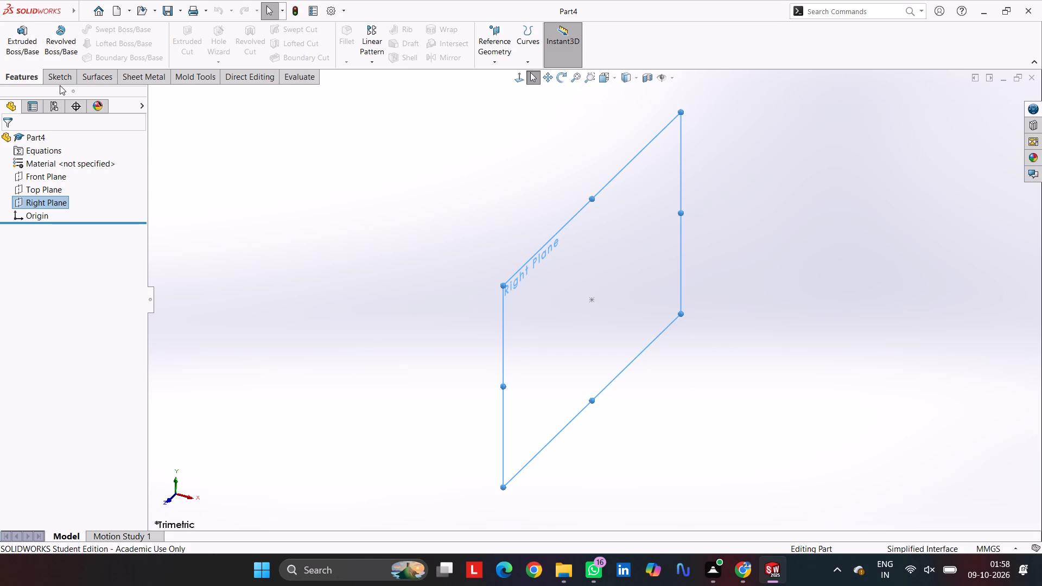
click(66, 79)
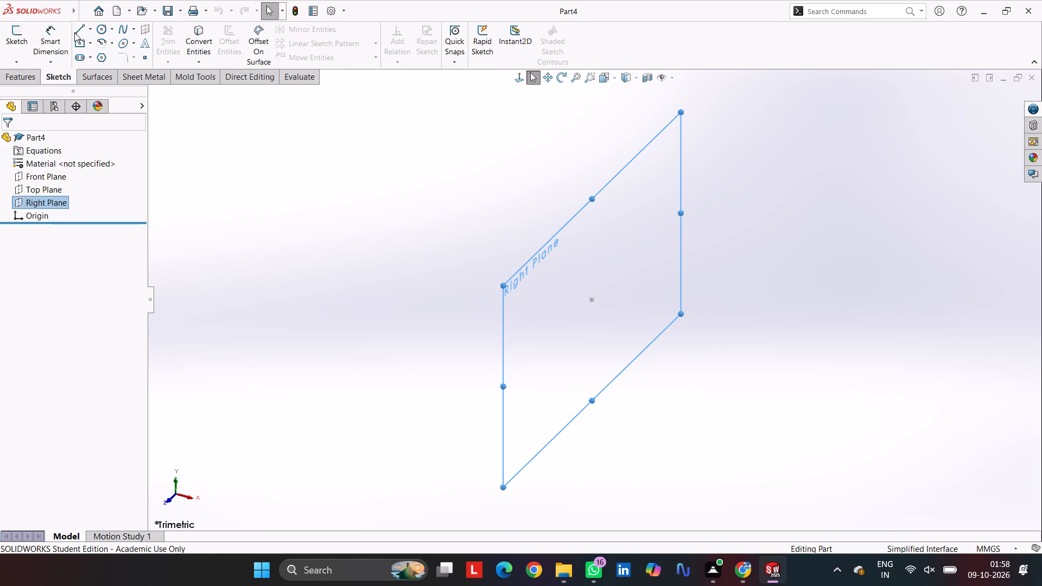
click(14, 34)
click(79, 28)
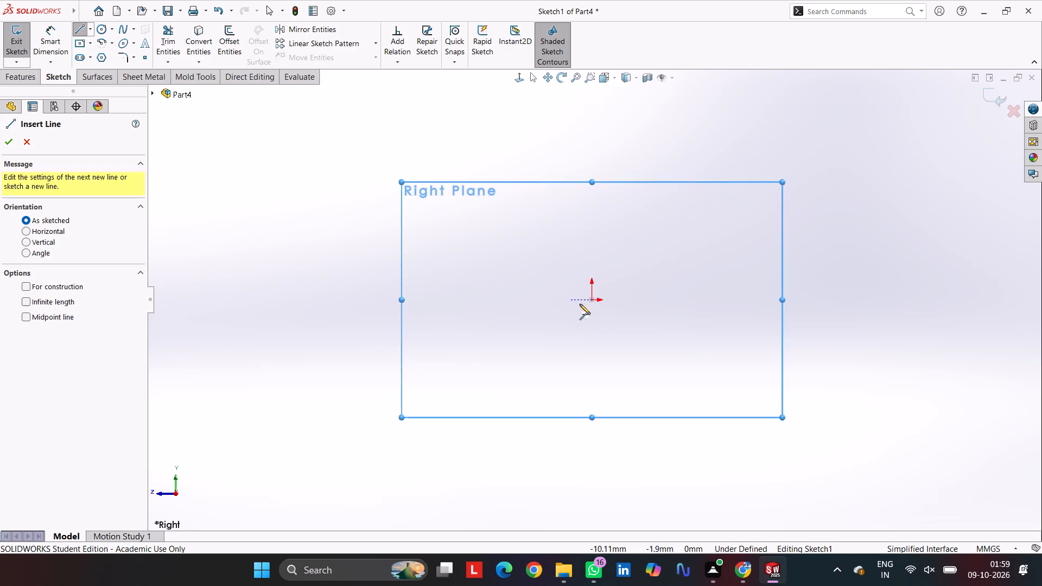
click(593, 298)
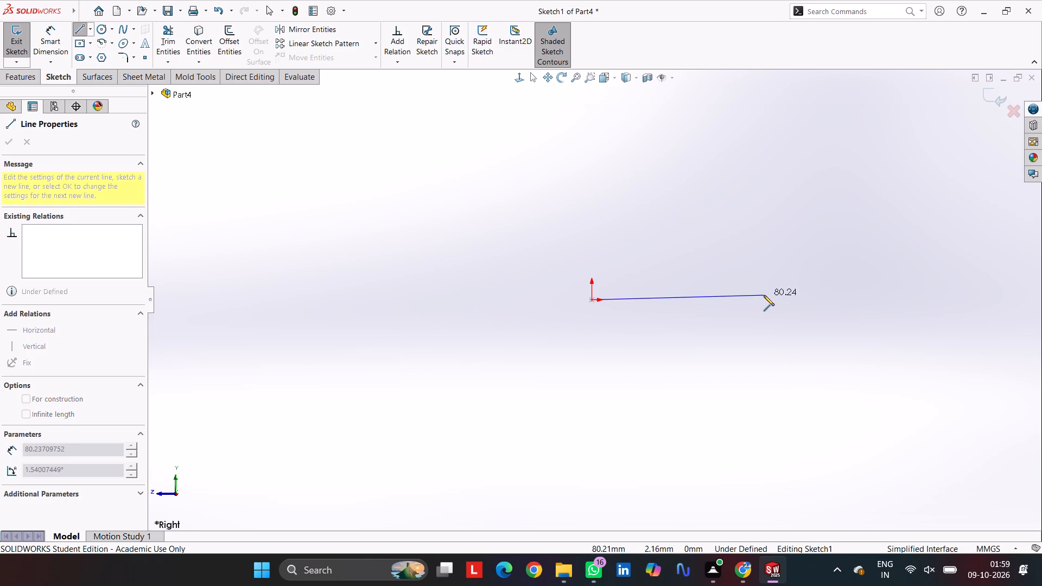
click(818, 297)
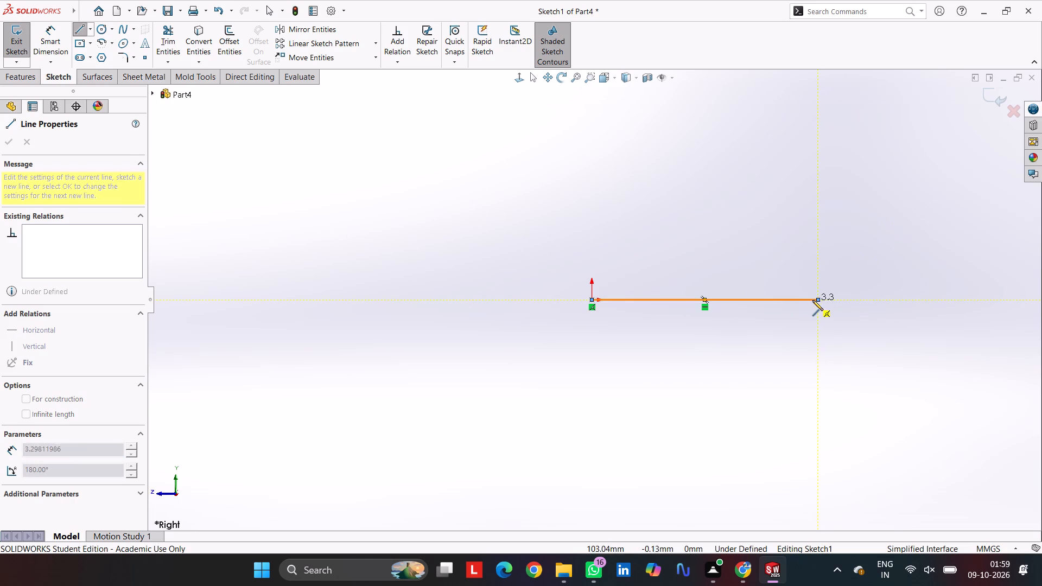
click(901, 215)
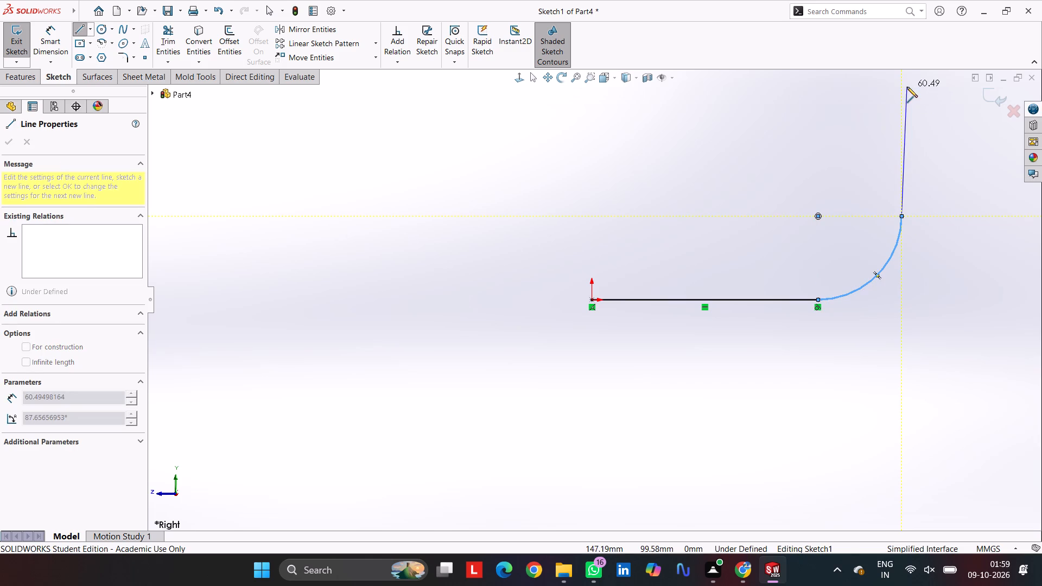
click(901, 97)
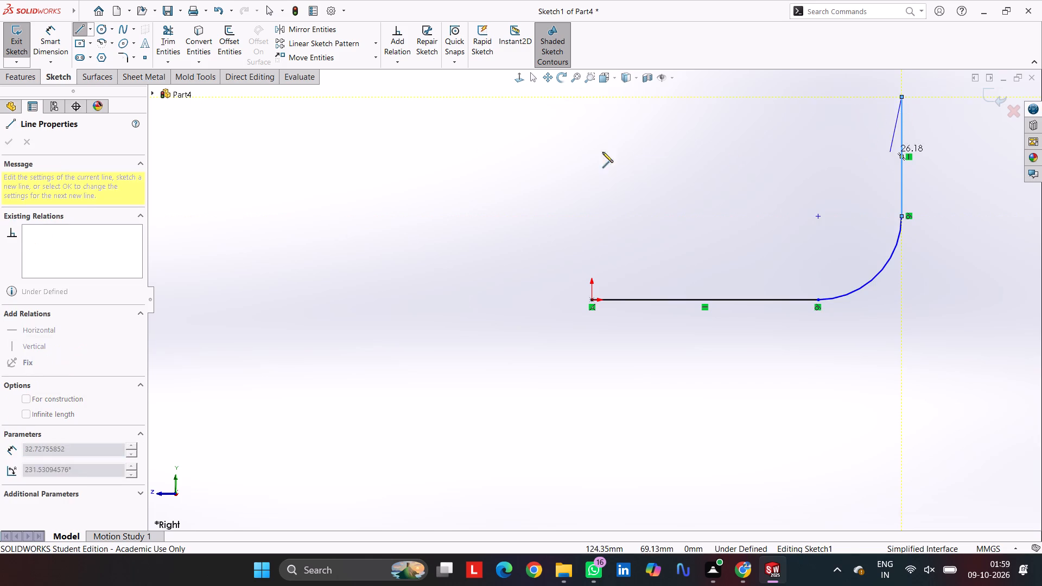
Dimension the horizontal distance from the origin to the vertical line as 75 mm.
click(42, 30)
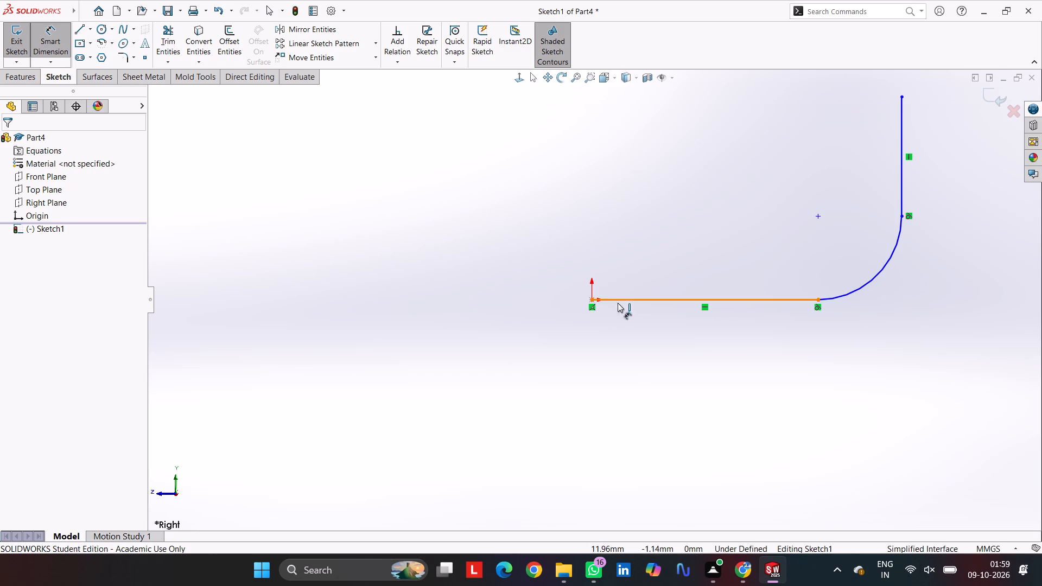
click(593, 298)
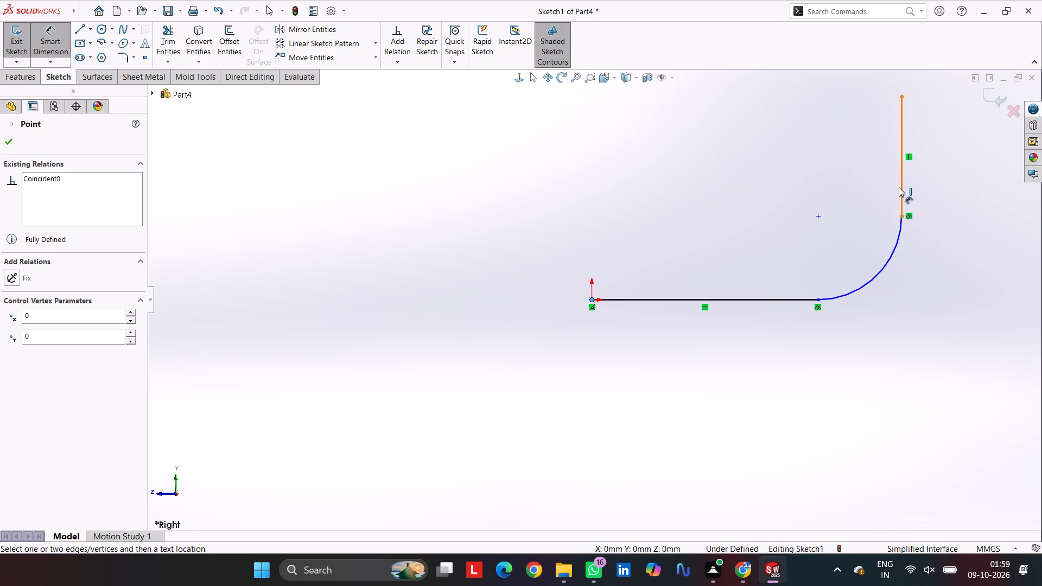
click(899, 187)
click(755, 409)
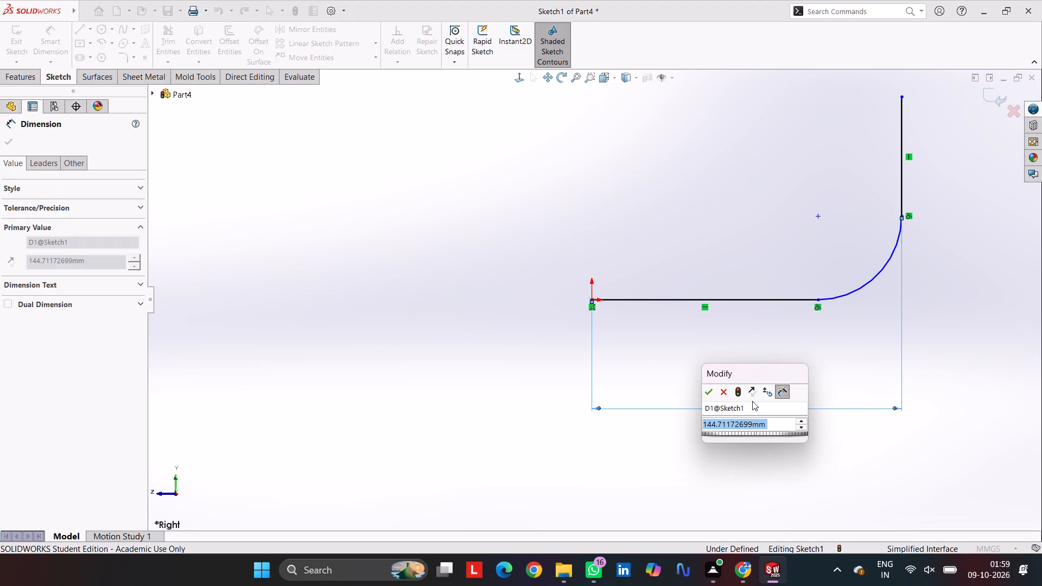
key(7)
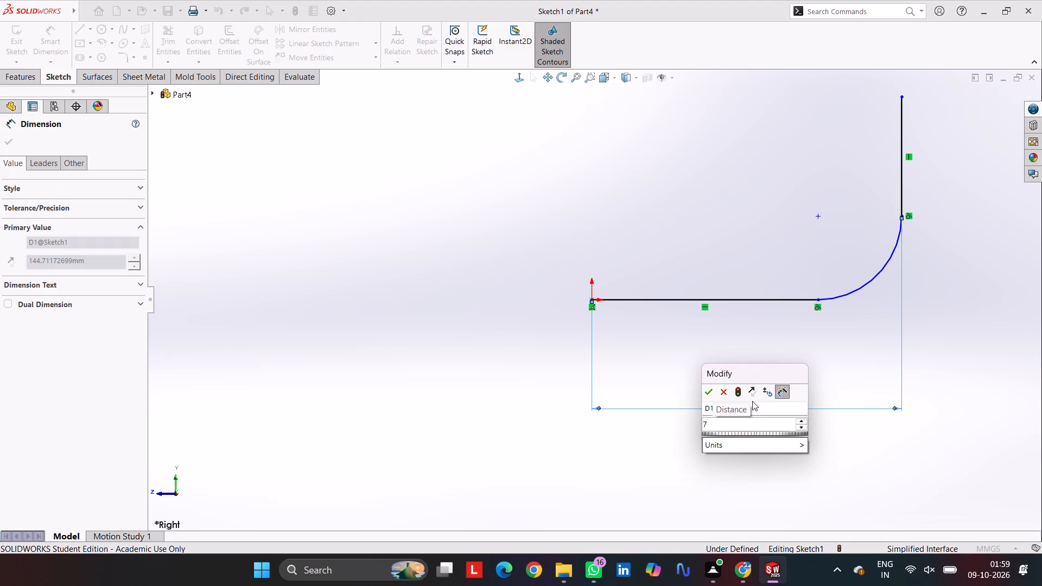
key(5)
key(Return)
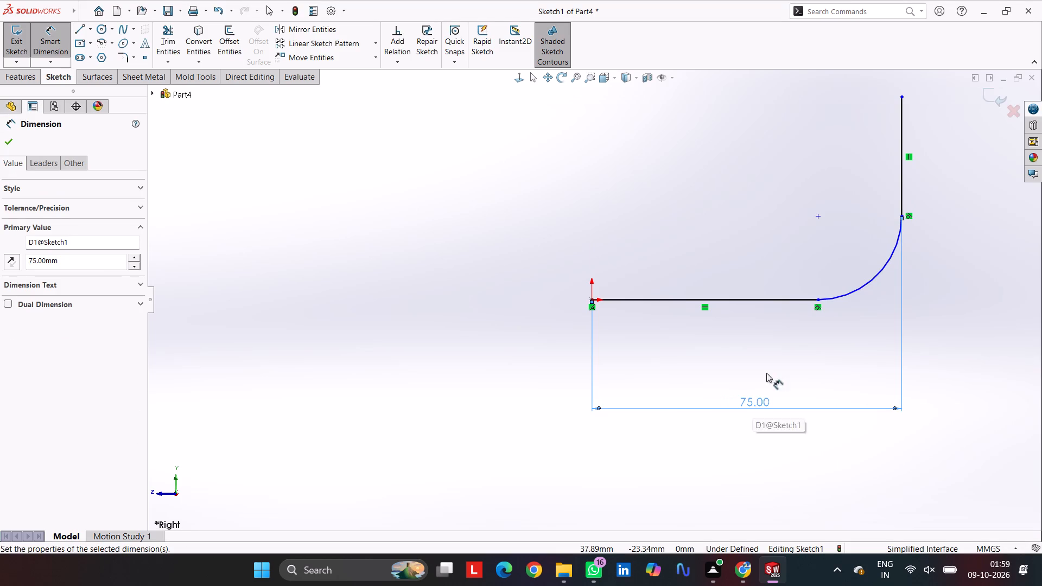
Dimension the radius of the corner arc as 18.75 mm.
click(873, 281)
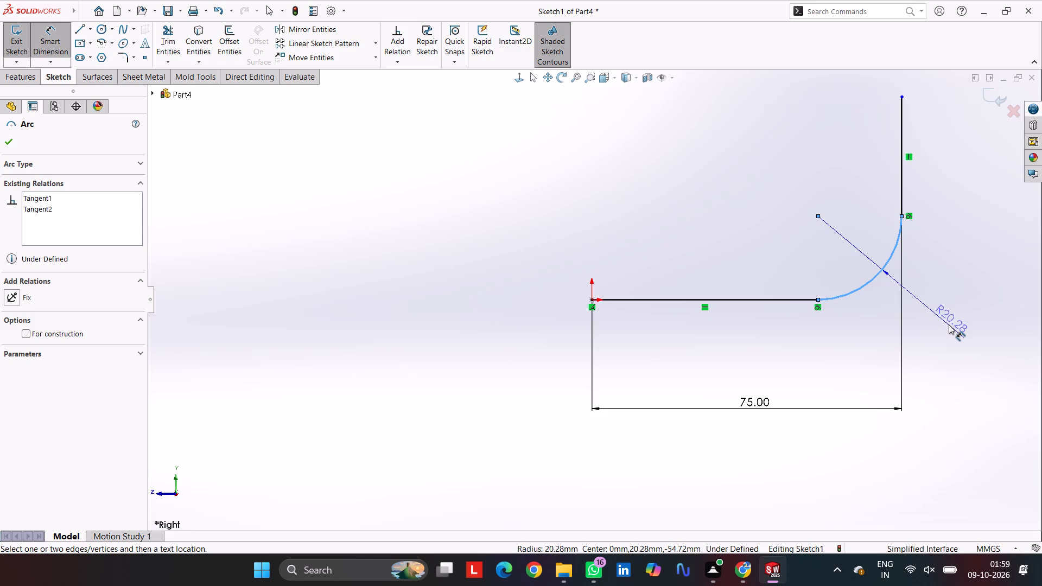
click(949, 324)
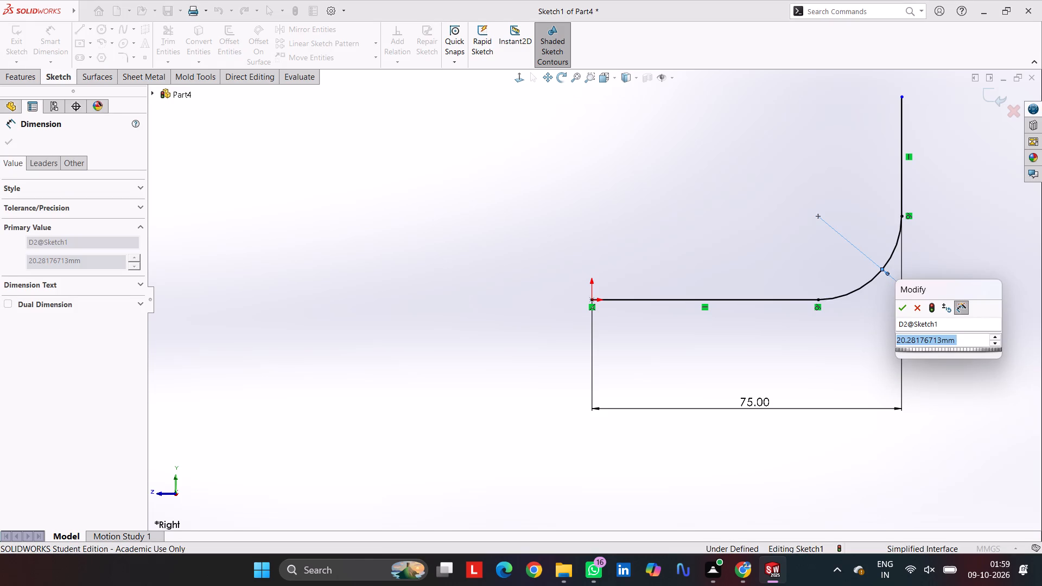
text(18.75)
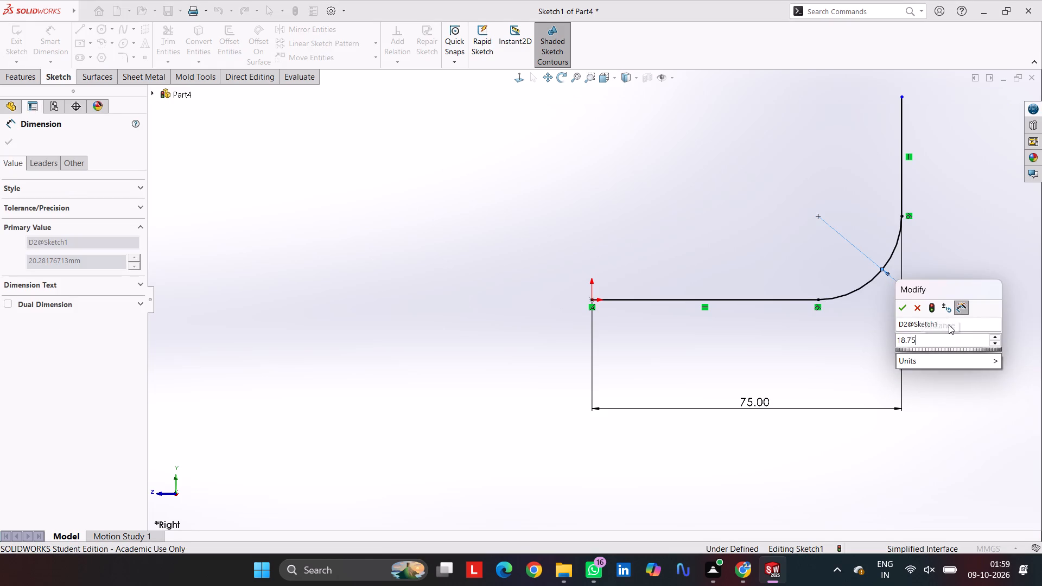
key(Return)
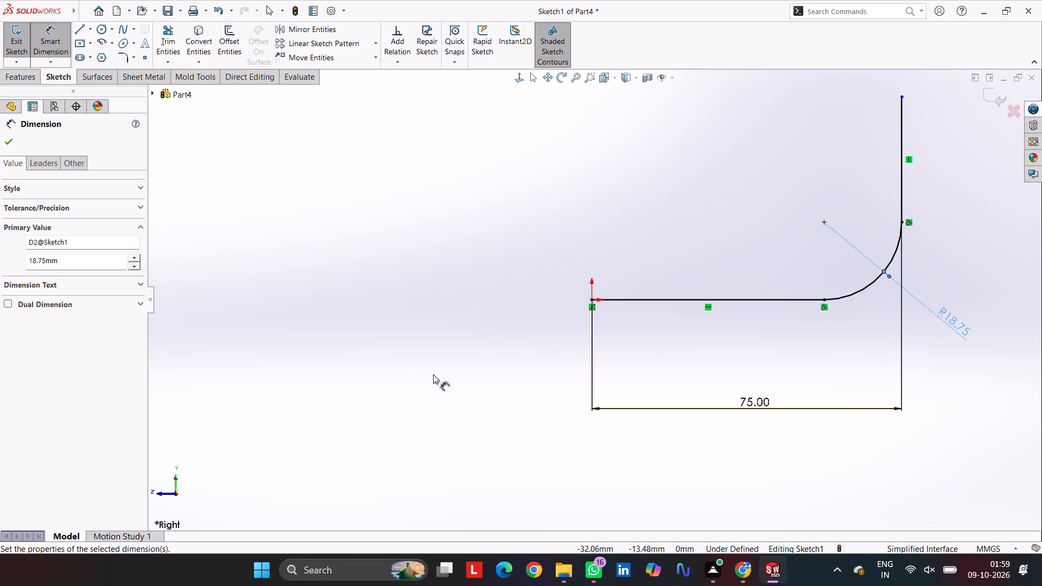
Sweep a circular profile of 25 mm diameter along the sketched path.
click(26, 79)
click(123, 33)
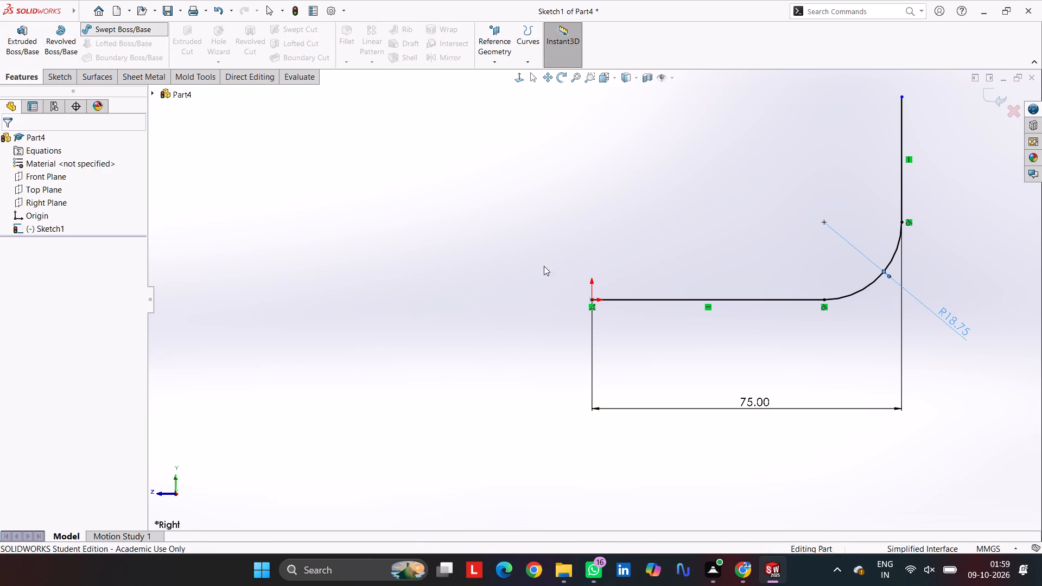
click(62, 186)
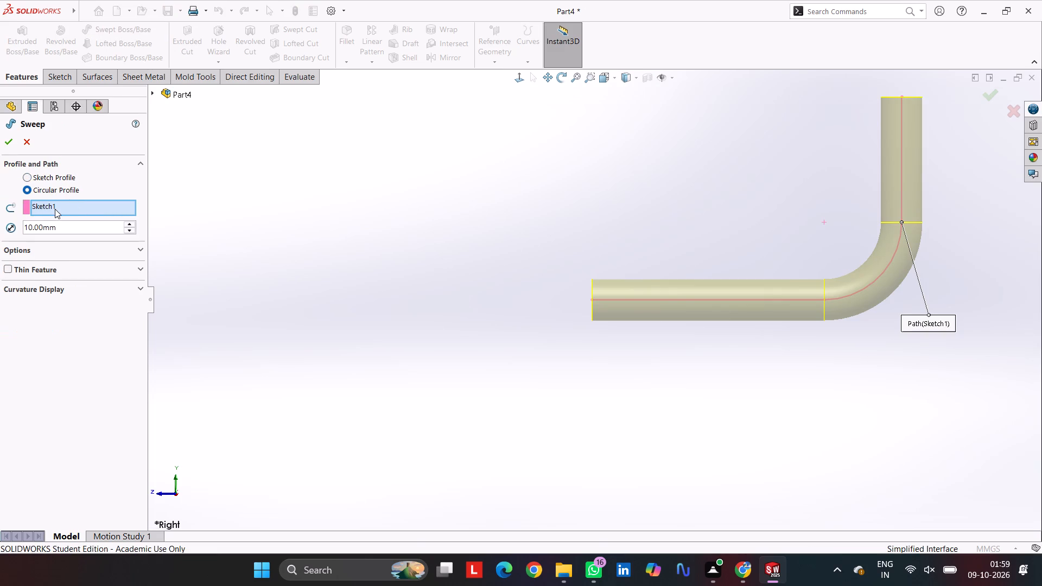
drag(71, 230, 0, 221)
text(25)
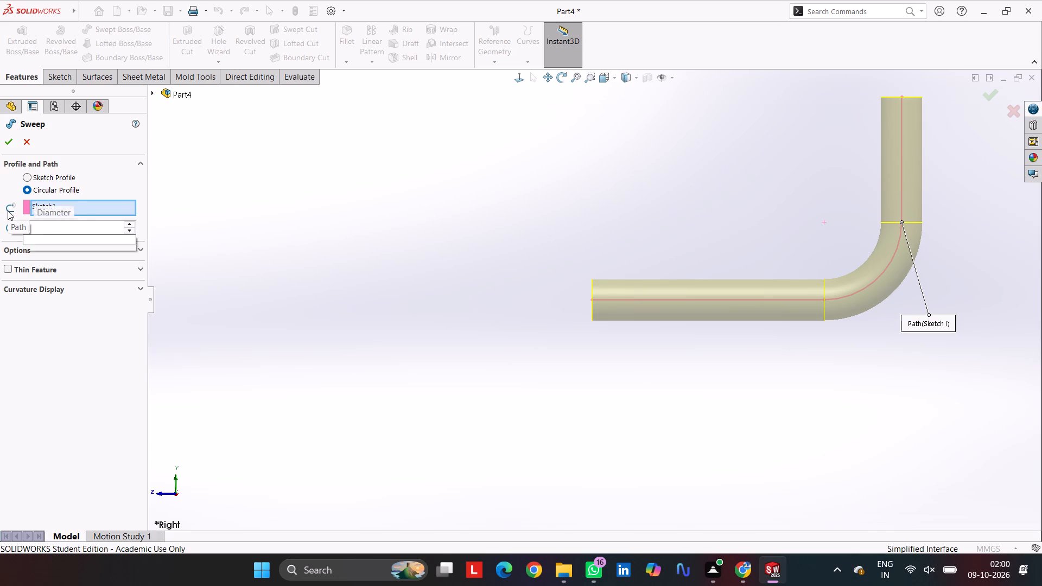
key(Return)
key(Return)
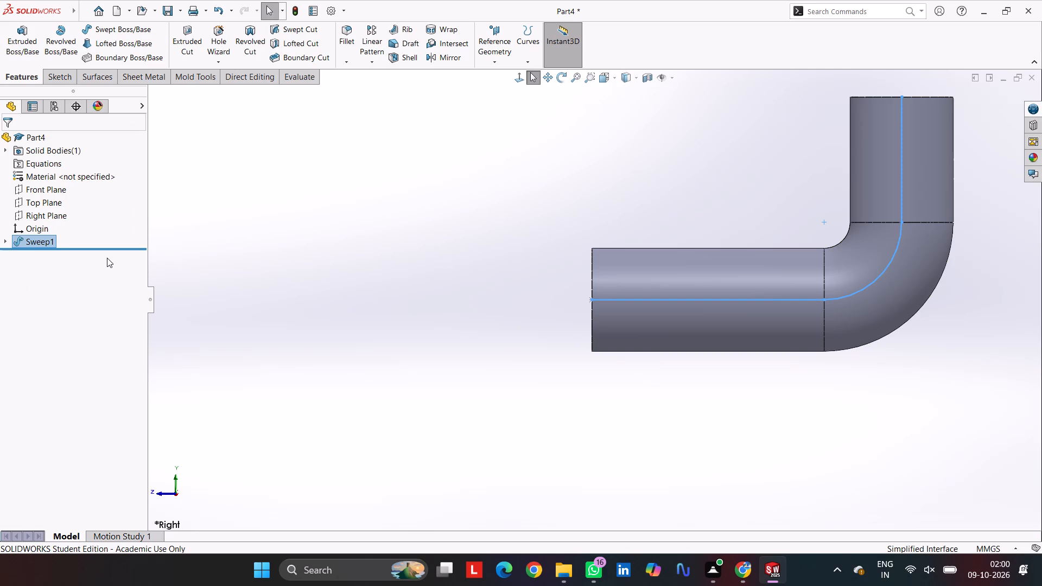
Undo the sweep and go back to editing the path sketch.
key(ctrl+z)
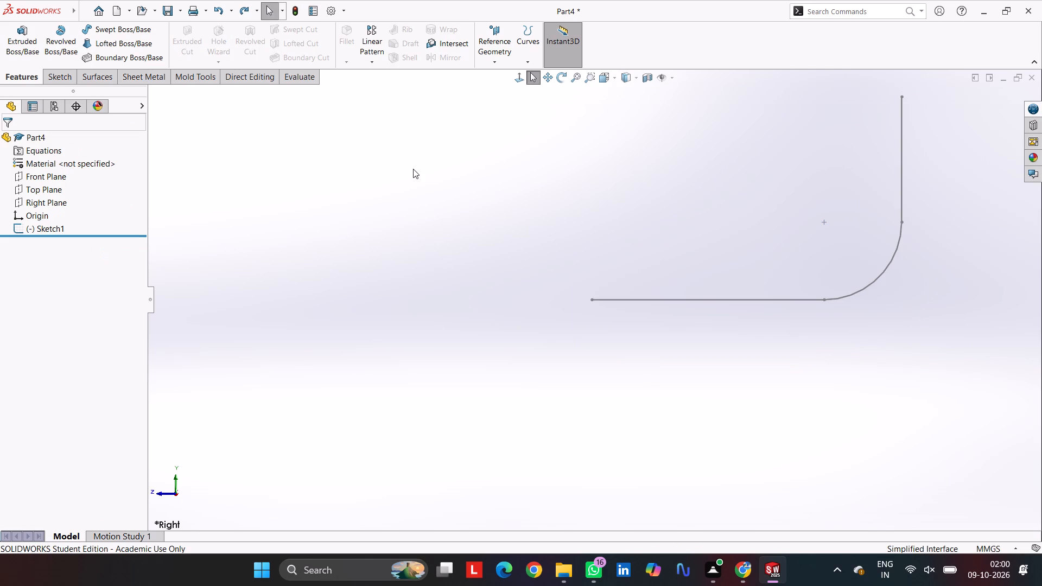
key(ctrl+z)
Dimension the vertical distance between the origin and the vertical line's upper endpoint as 50 mm.
scroll(694, 276, down, 2)
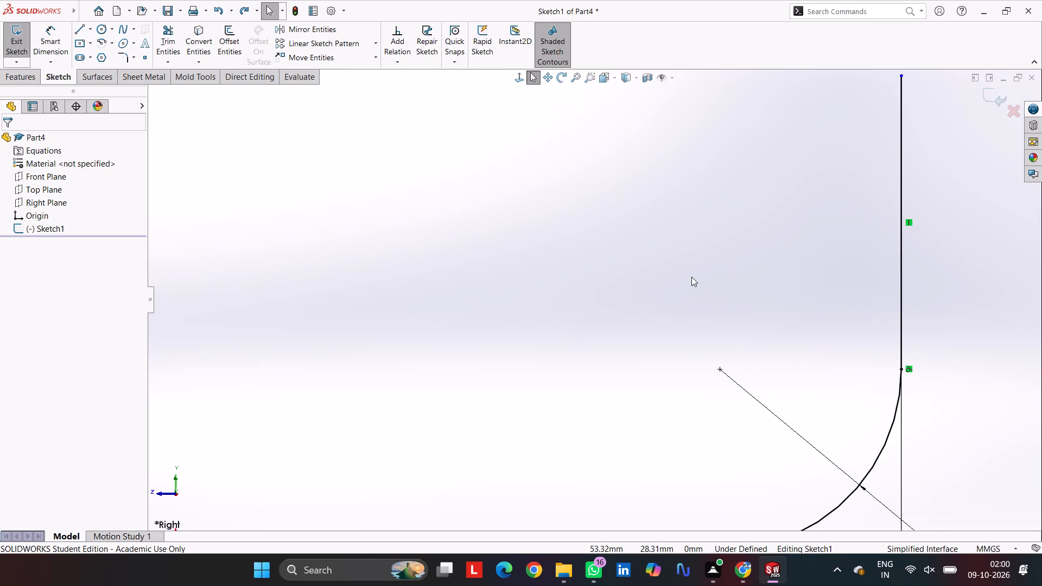
scroll(691, 277, up, 2)
click(55, 39)
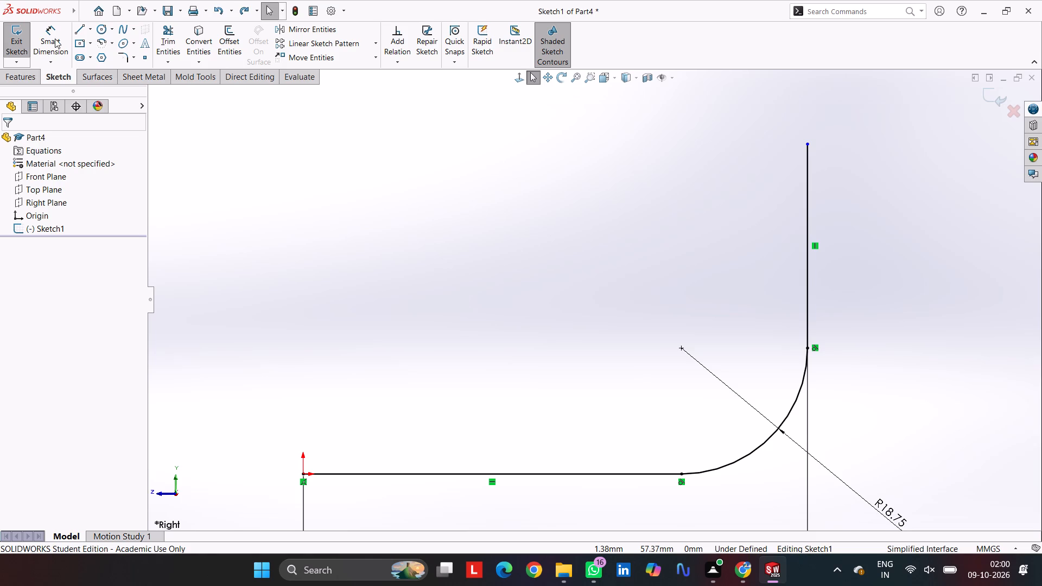
click(808, 143)
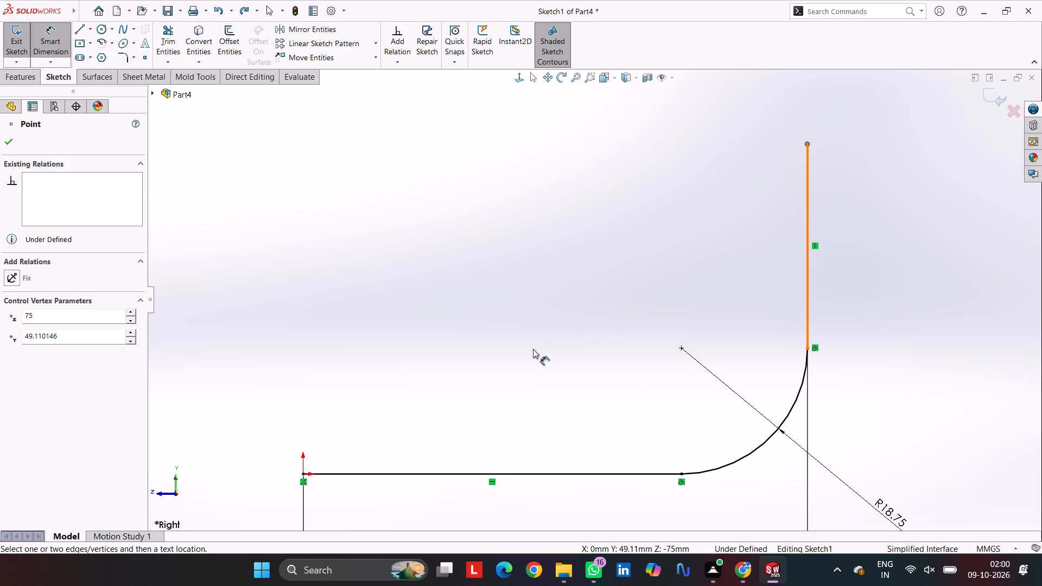
click(302, 473)
click(256, 313)
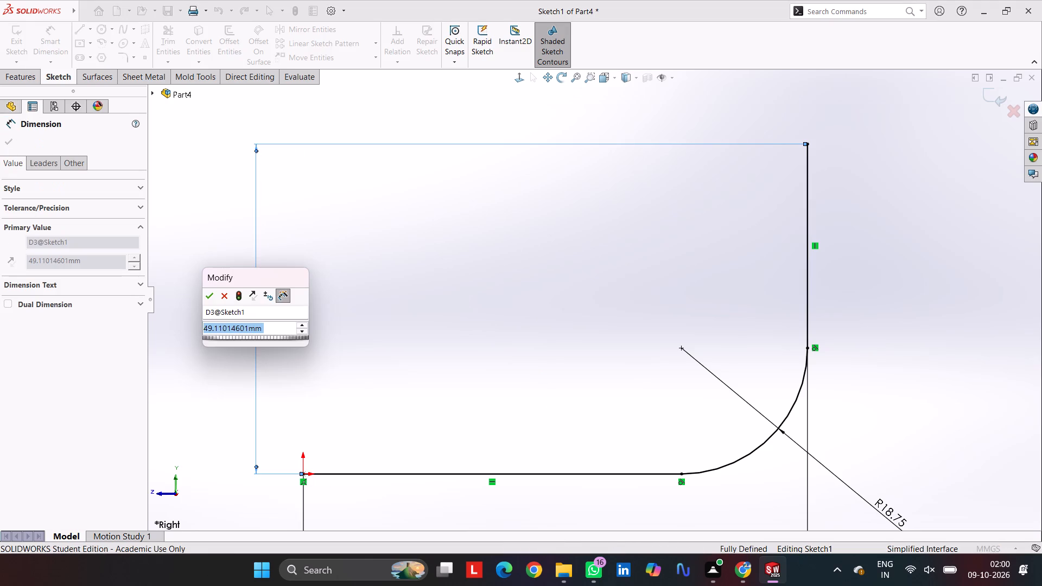
text(50)
key(Return)
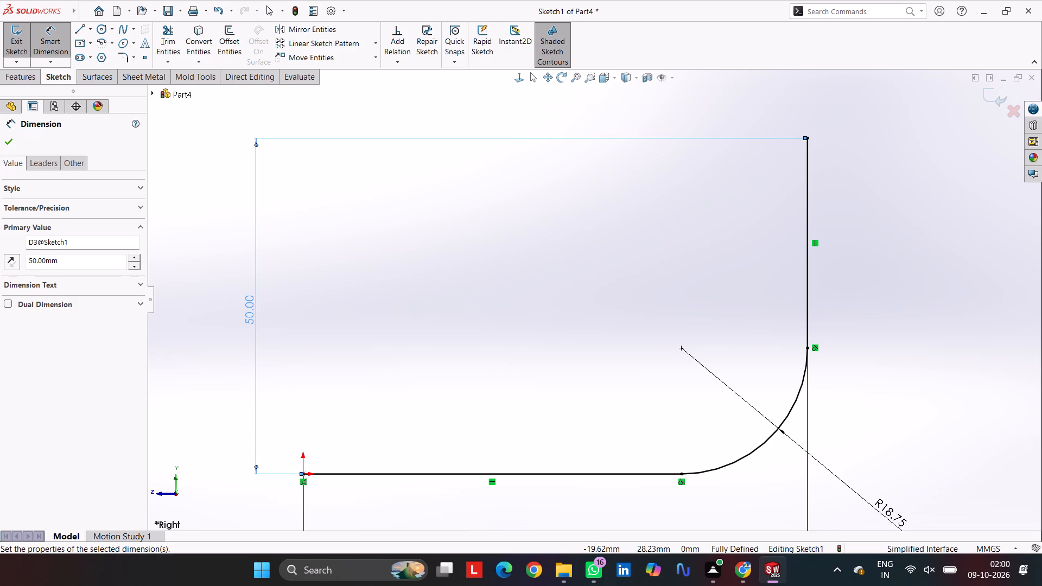
Sweep a circular profile of 25 mm diameter along the L-shaped path sketch.
click(27, 88)
click(26, 81)
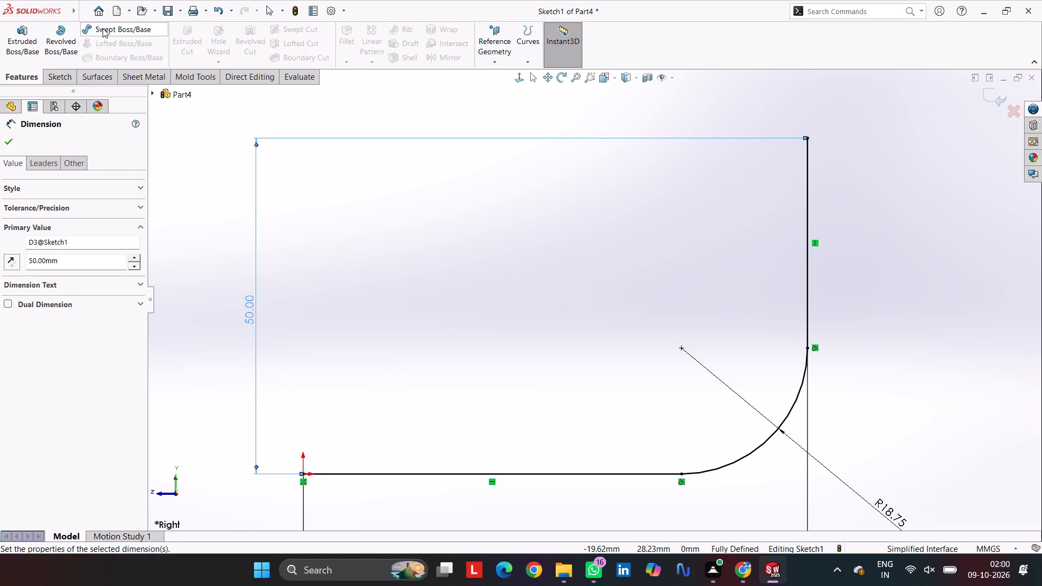
click(103, 27)
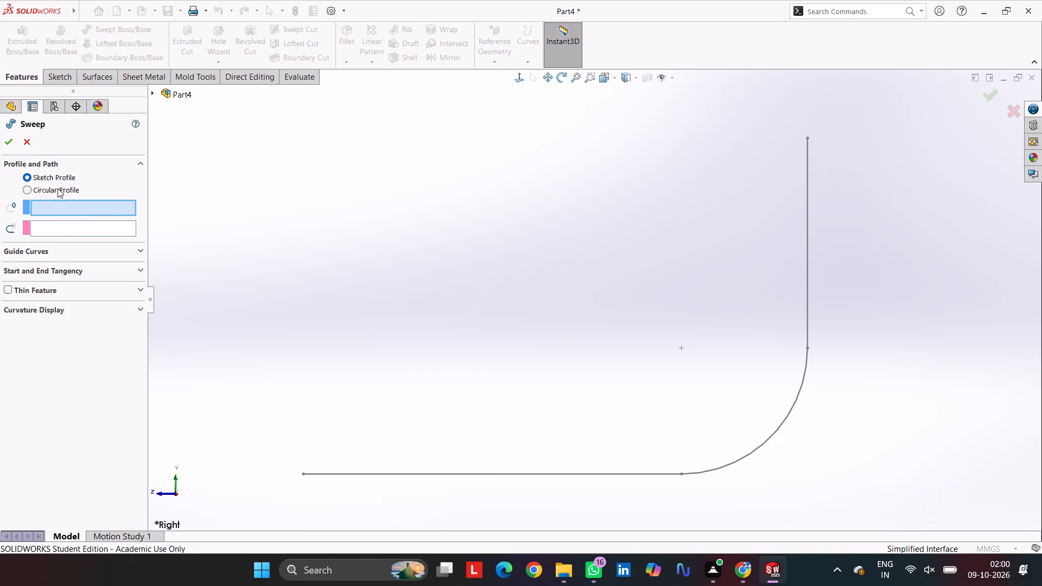
click(58, 188)
drag(85, 229, 0, 242)
click(0, 242)
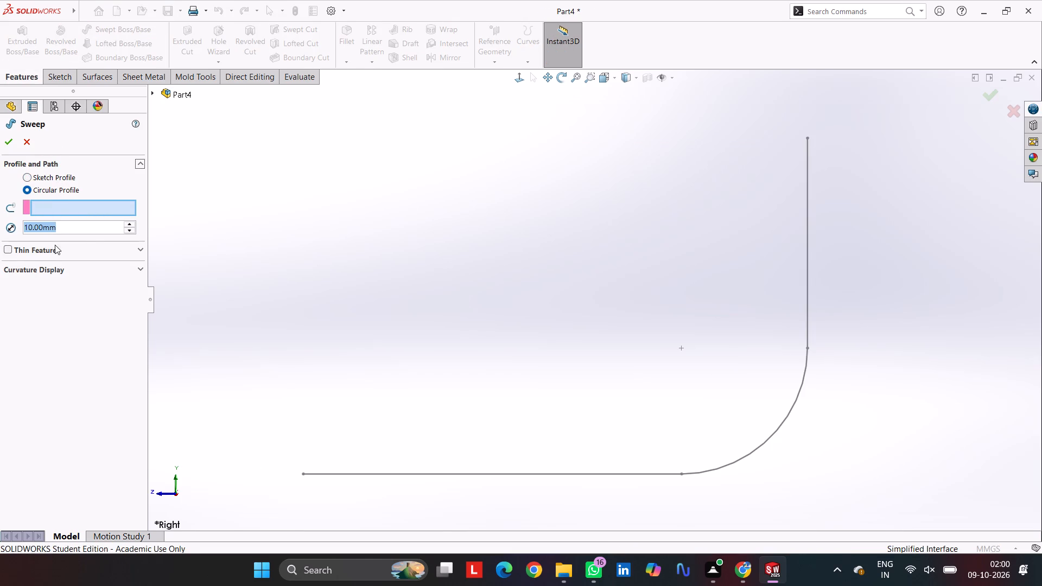
drag(77, 231, 0, 231)
text(25)
key(Return)
key(Return)
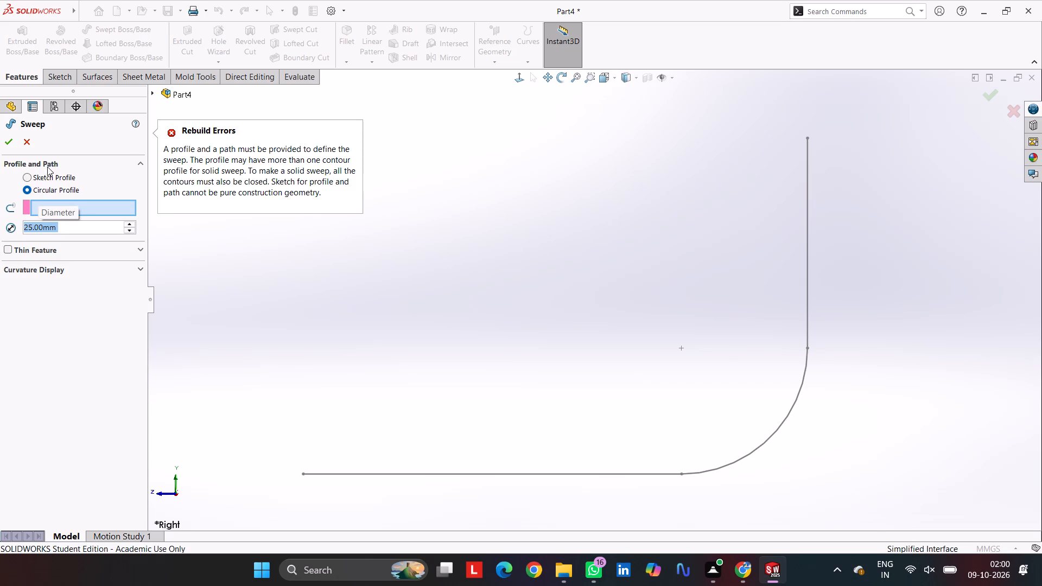
click(560, 476)
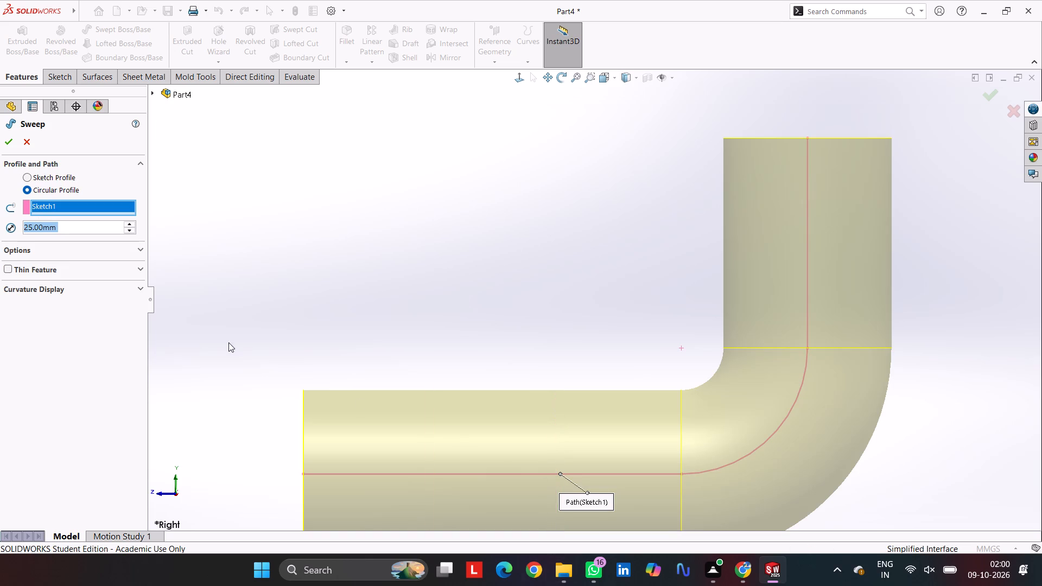
click(9, 142)
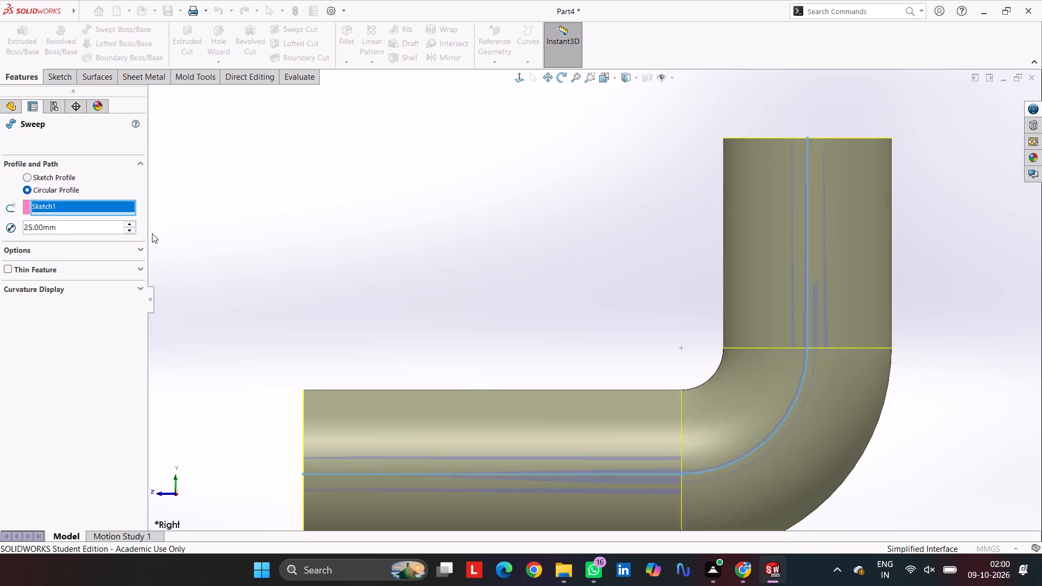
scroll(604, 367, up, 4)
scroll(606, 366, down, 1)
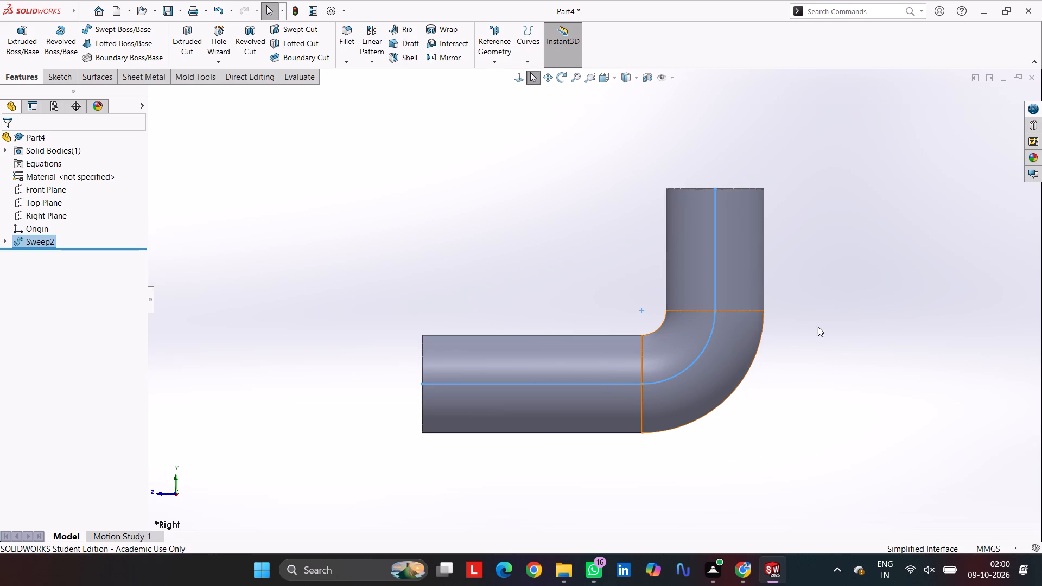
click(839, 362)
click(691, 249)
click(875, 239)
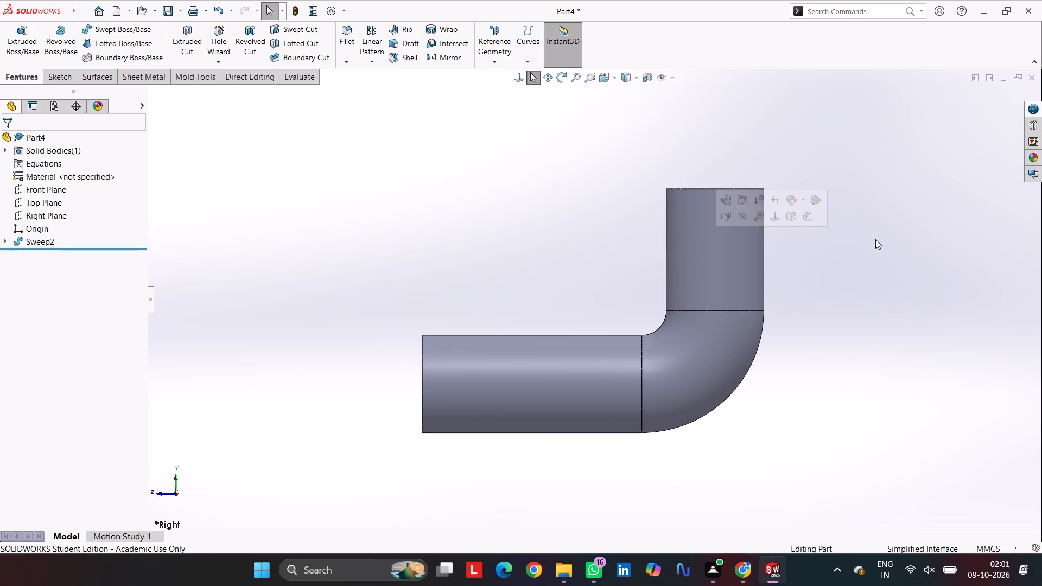
Start a new reference plane with the Front Plane as its first reference.
click(500, 37)
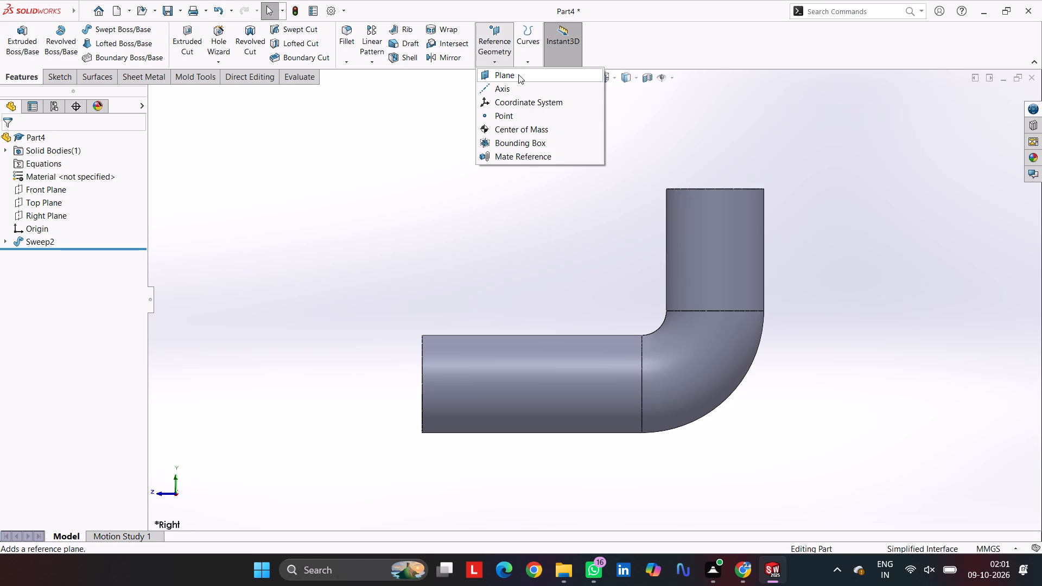
click(518, 74)
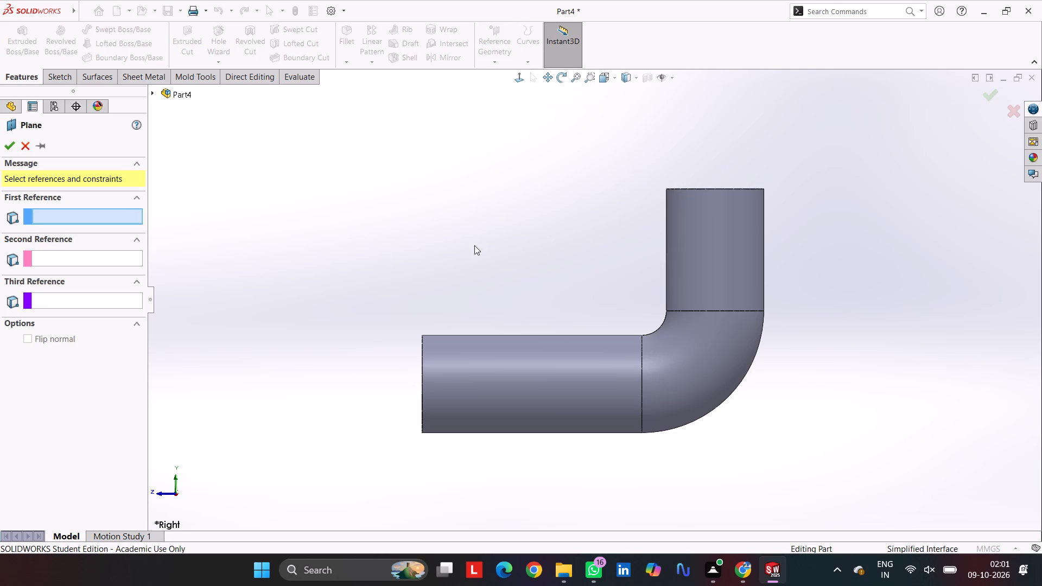
click(155, 94)
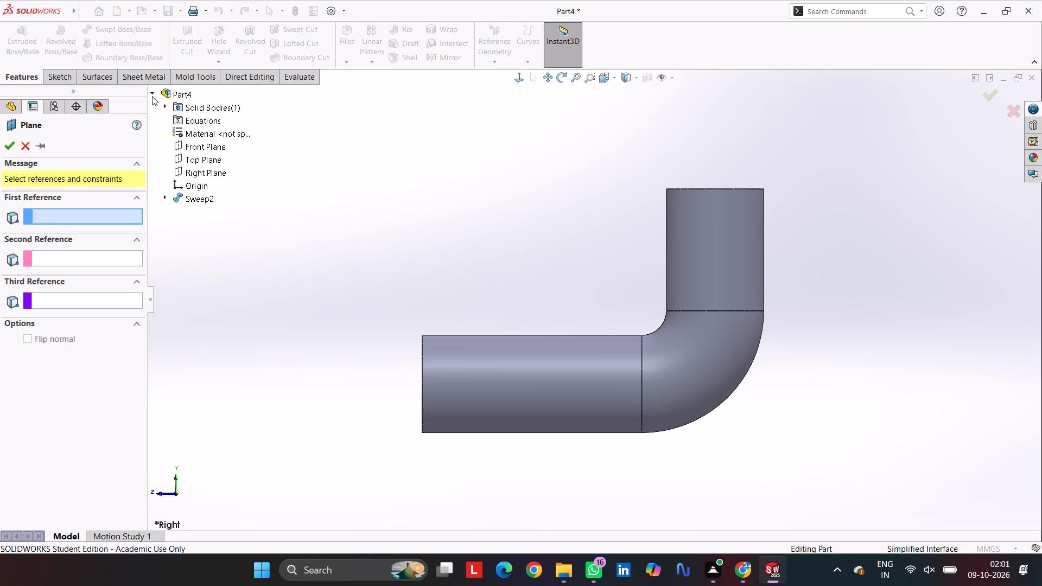
click(200, 147)
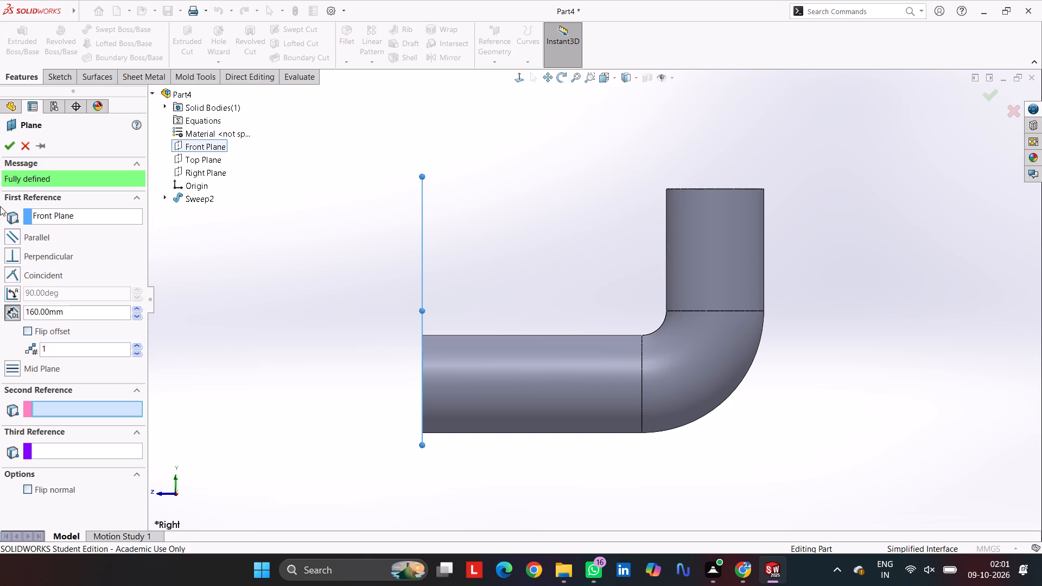
click(0, 206)
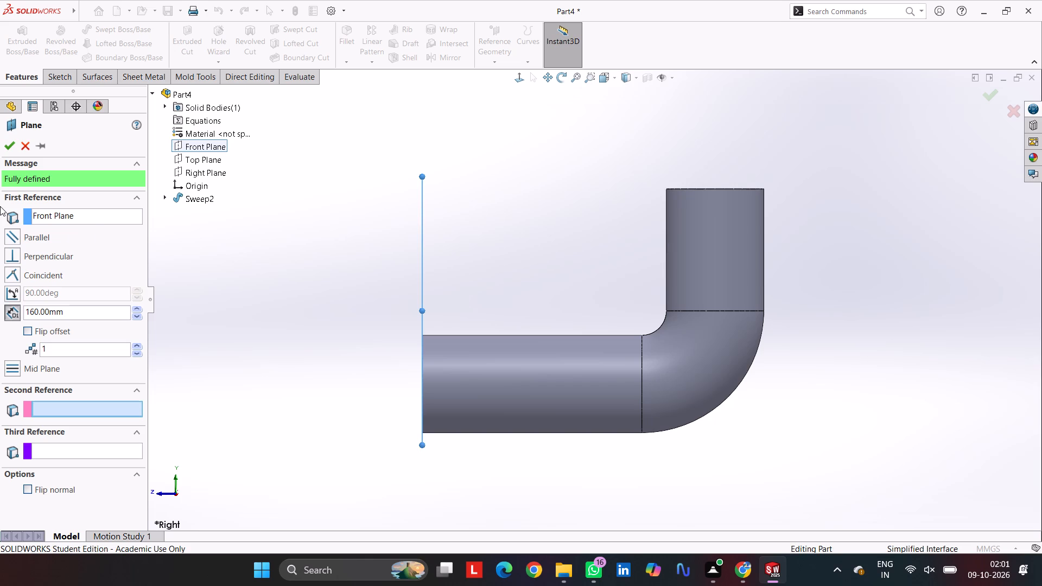
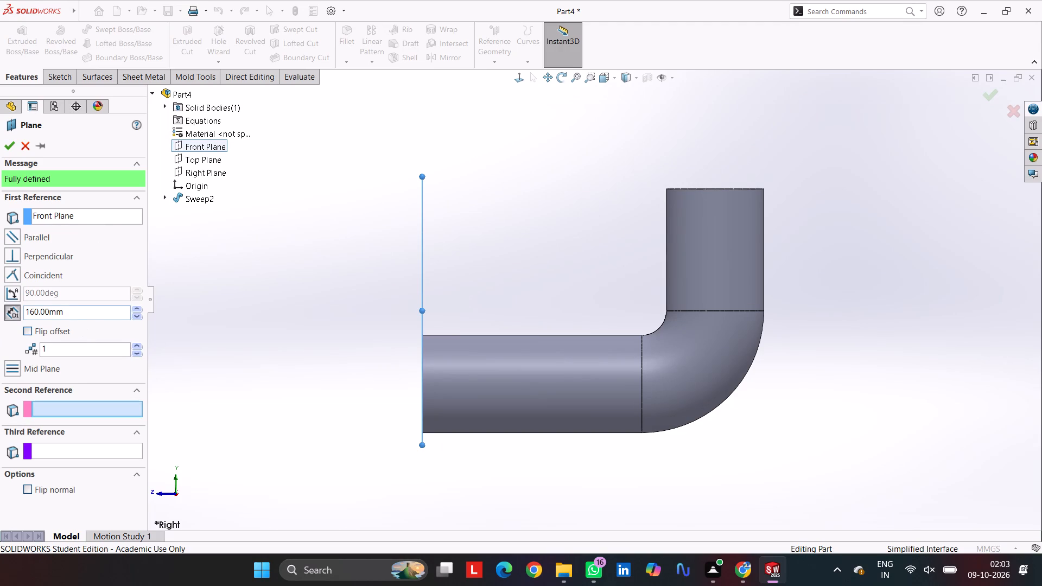
Set the plane's offset distance to 75 mm and flip the offset towards the elbow.
drag(82, 313, 19, 315)
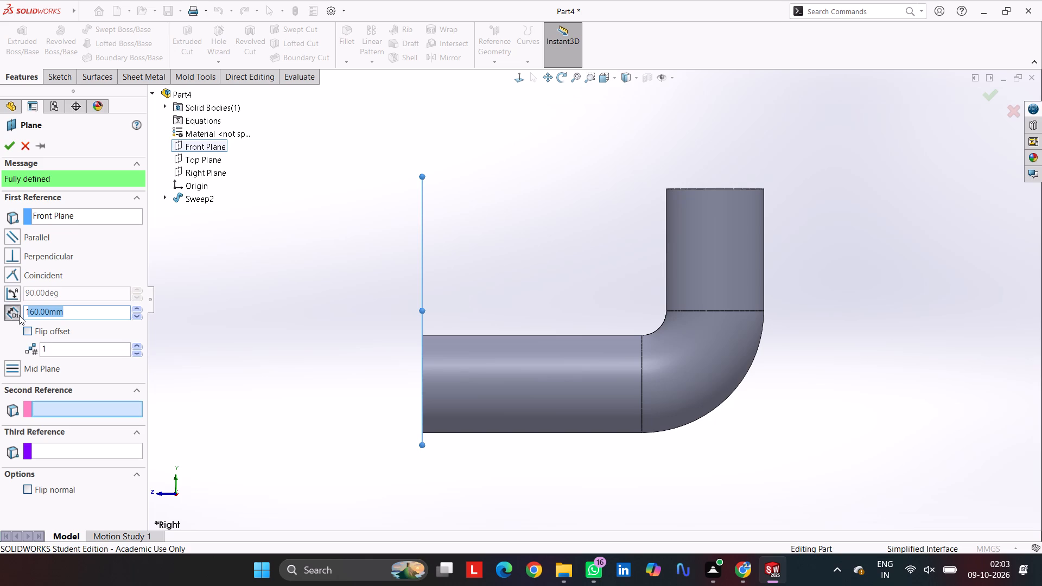
drag(19, 315, 18, 315)
text(75)
key(Return)
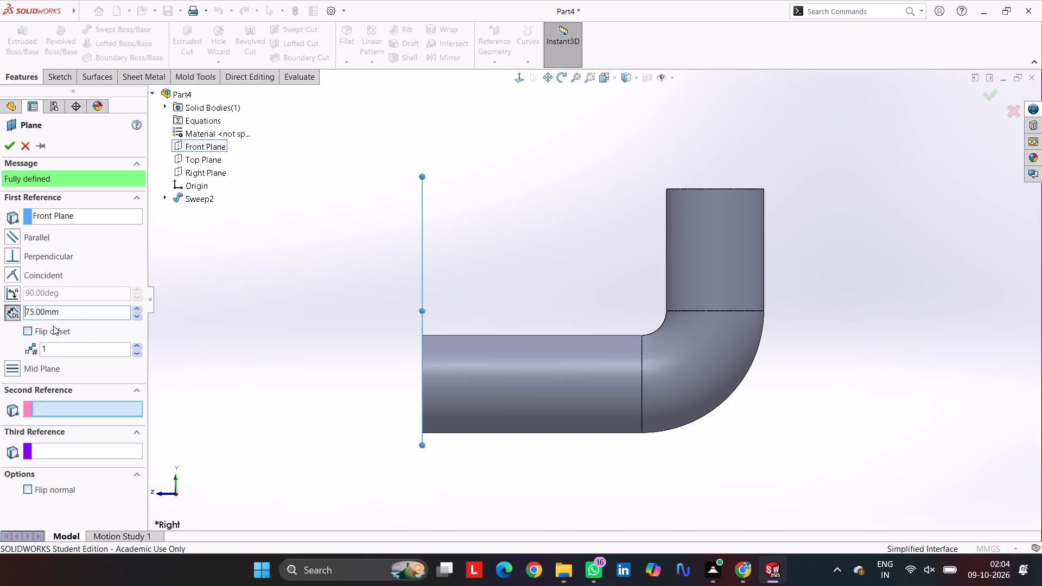
click(31, 332)
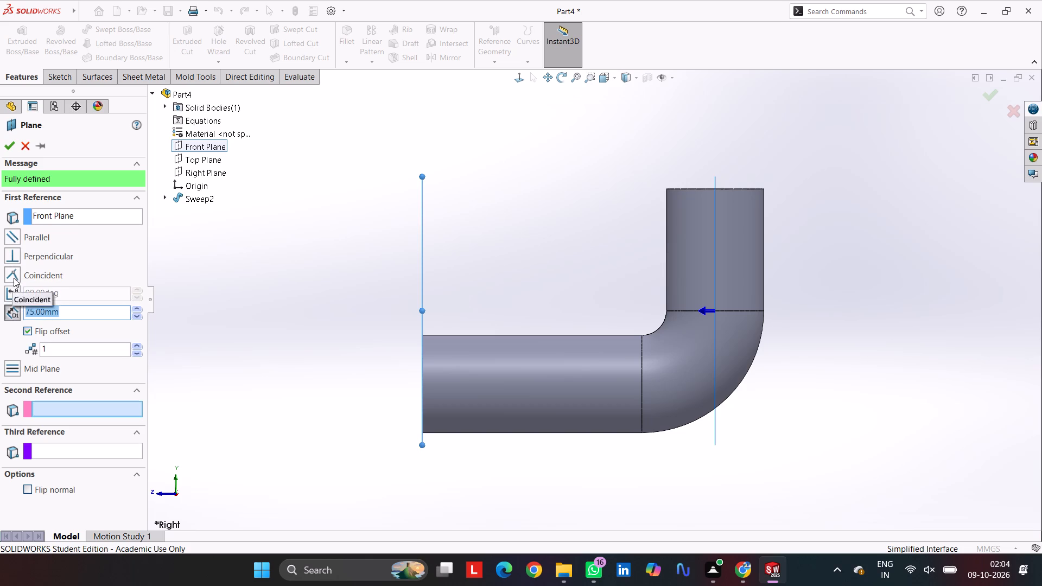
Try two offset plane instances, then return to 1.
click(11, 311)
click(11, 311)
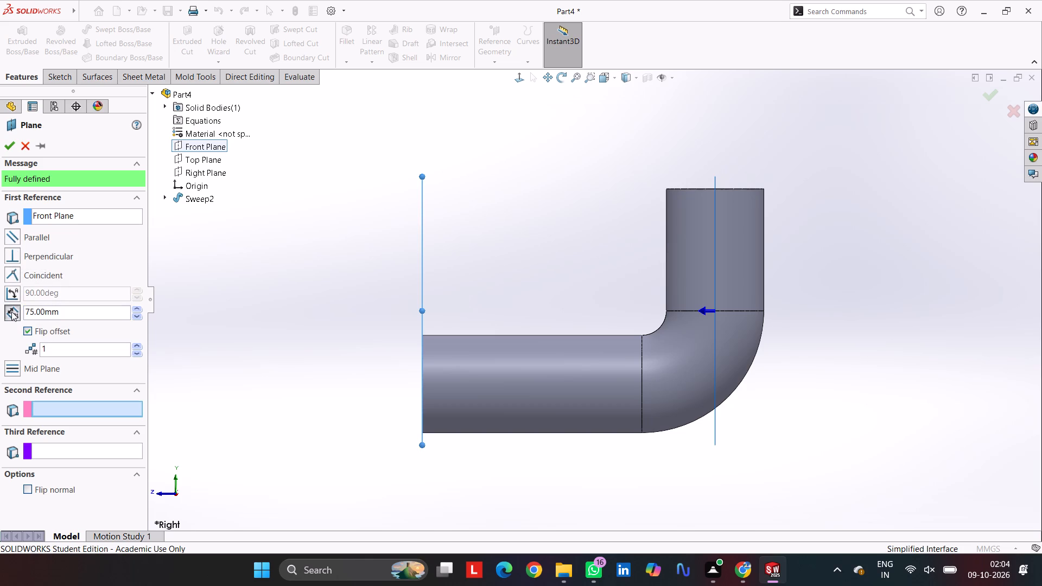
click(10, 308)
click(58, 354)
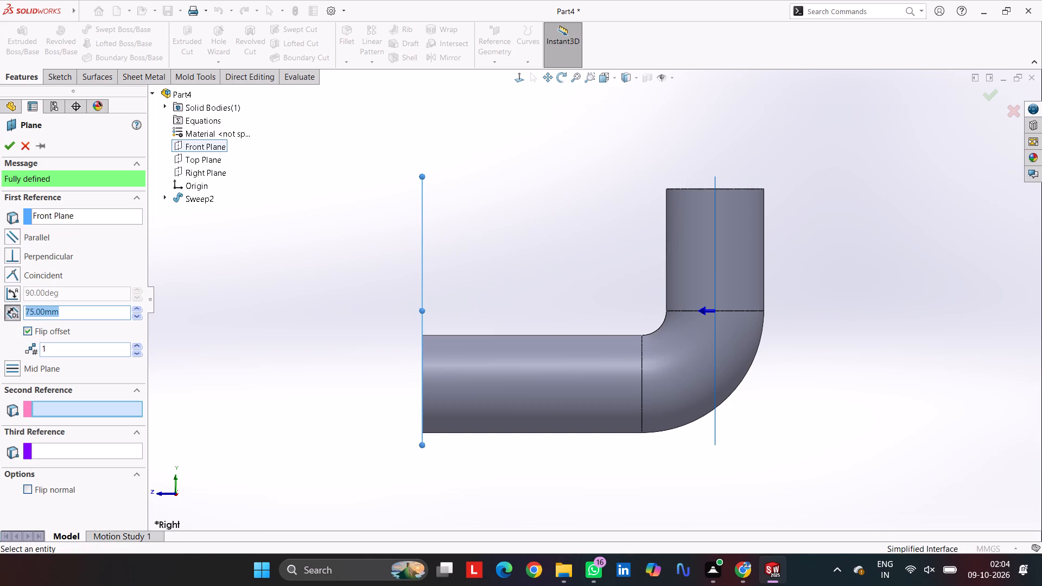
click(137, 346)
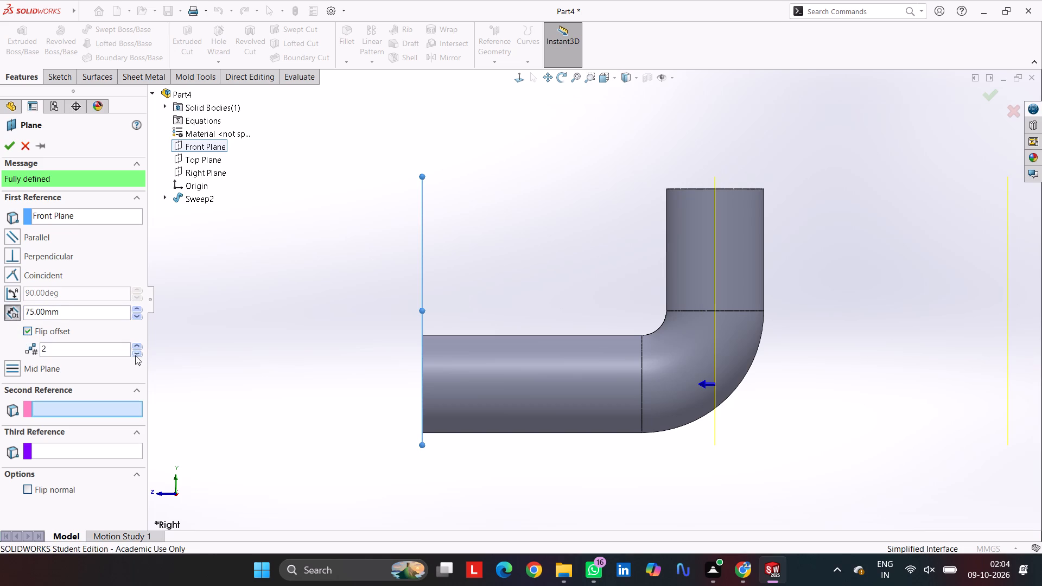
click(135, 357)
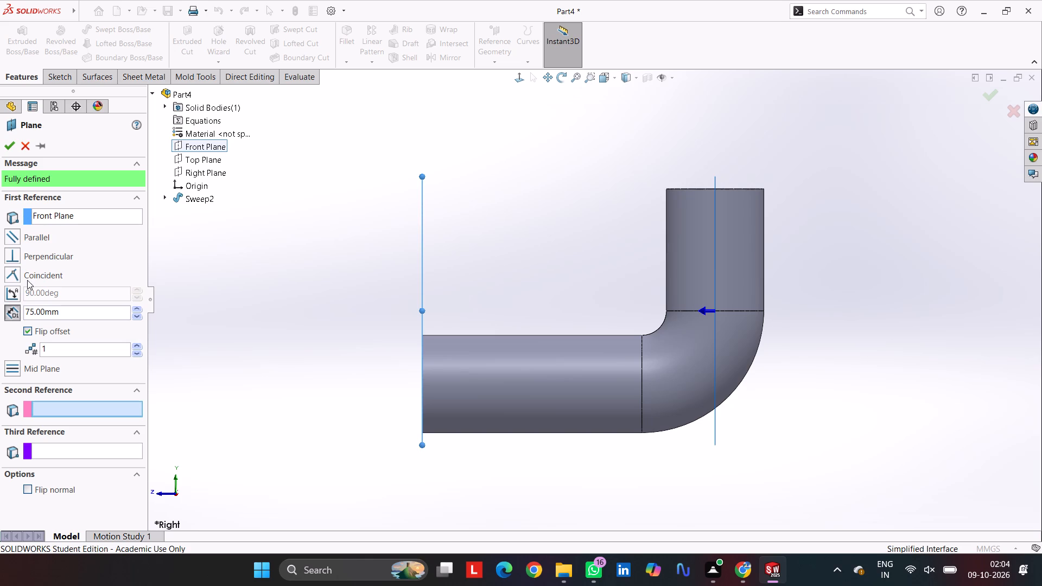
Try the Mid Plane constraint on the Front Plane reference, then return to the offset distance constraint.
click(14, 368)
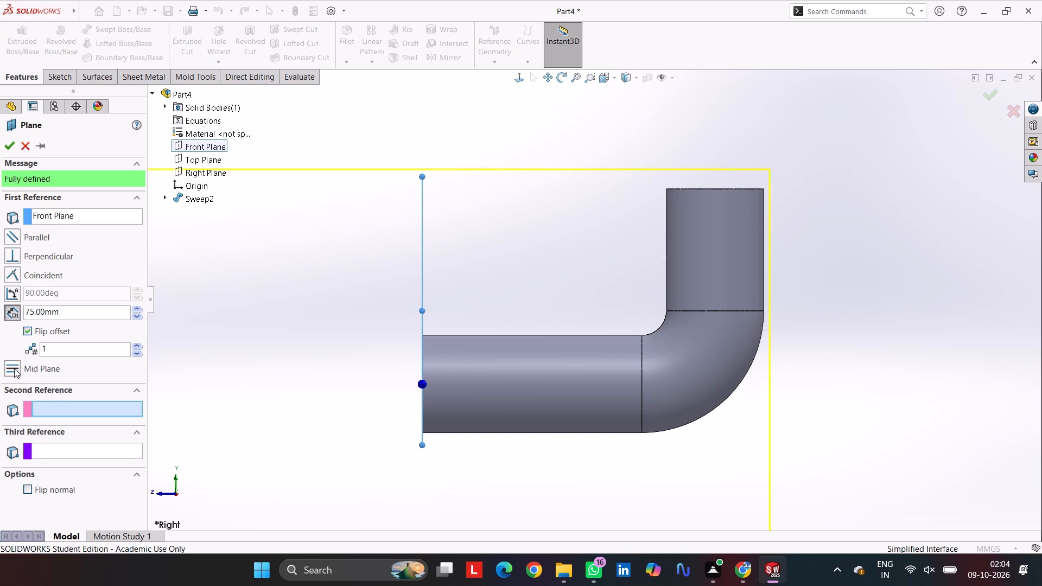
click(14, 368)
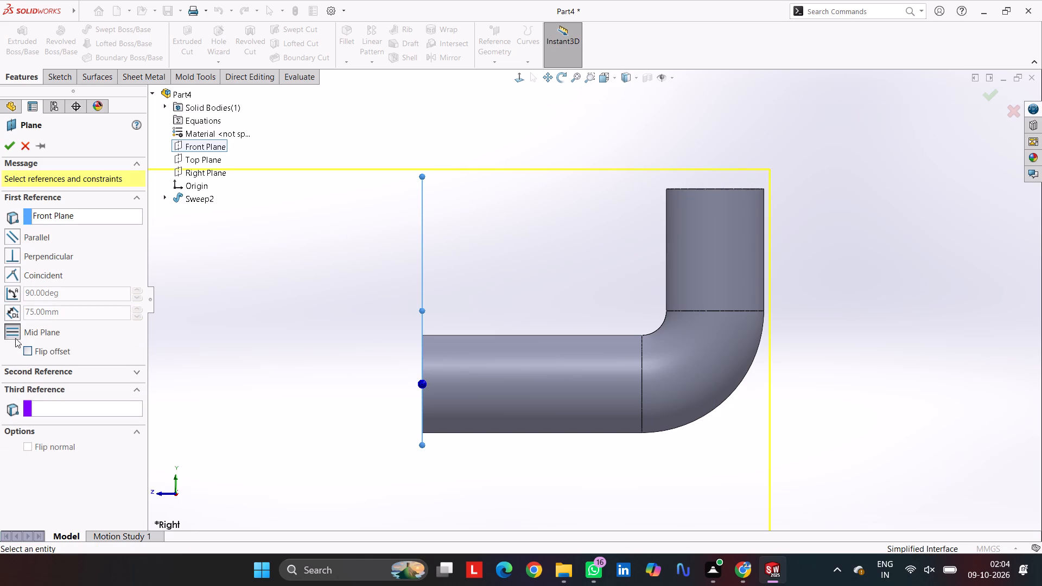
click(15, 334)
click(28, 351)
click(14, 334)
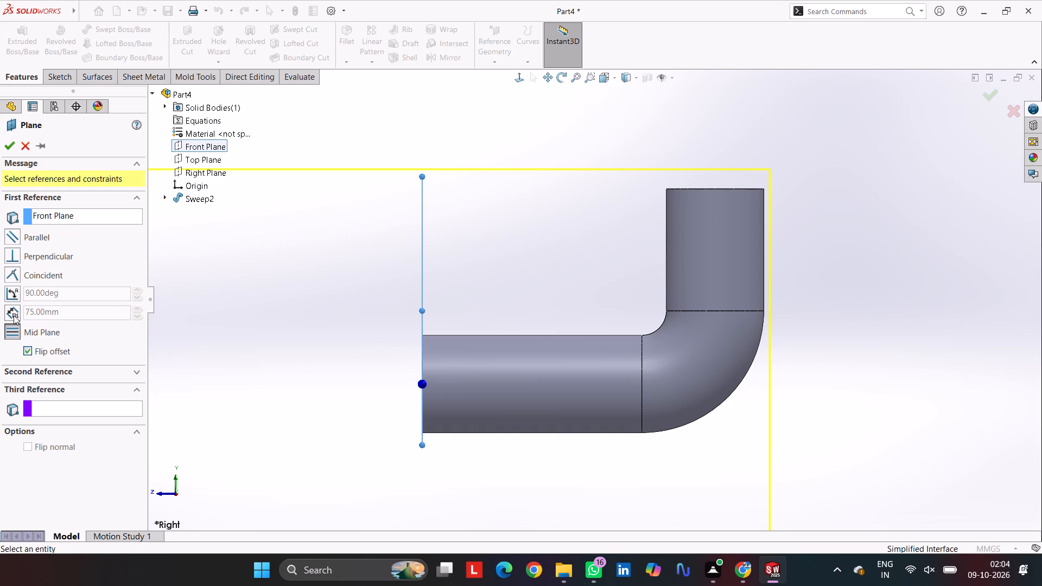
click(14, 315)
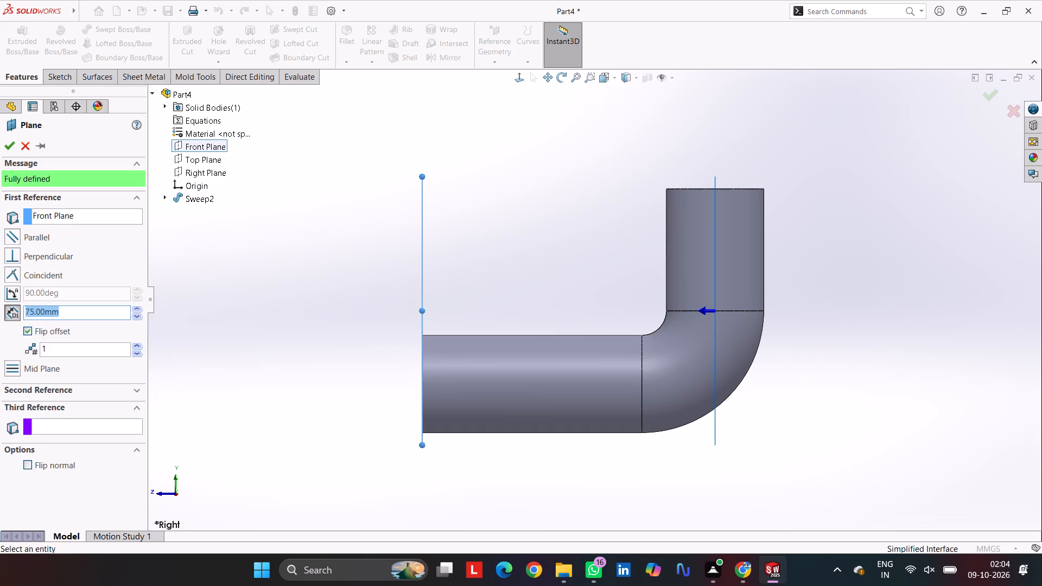
Compare both offset directions, keep the offset flipped towards the elbow, and create the reference plane.
click(30, 331)
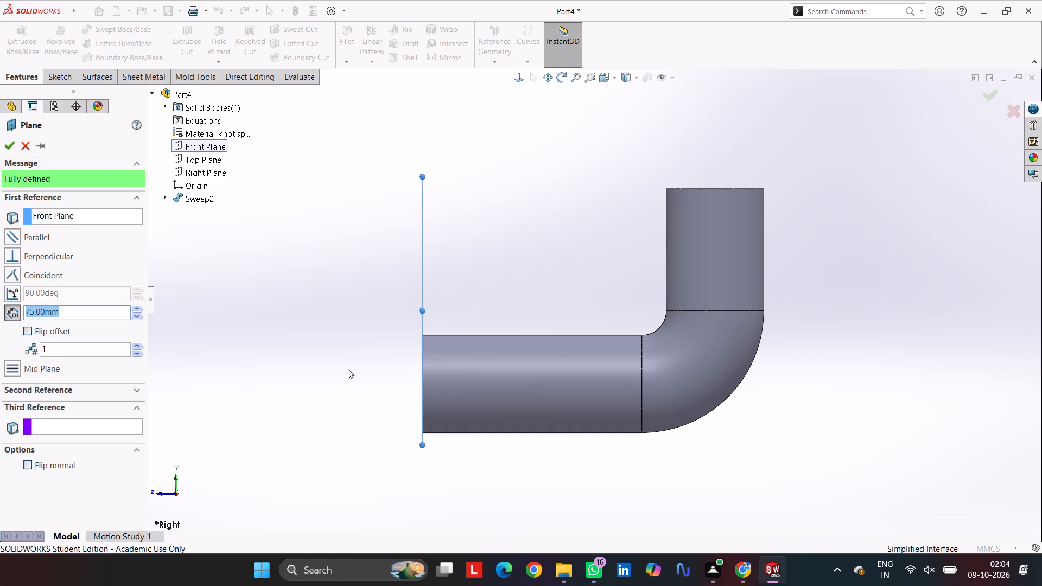
scroll(473, 381, up, 5)
scroll(463, 370, down, 1)
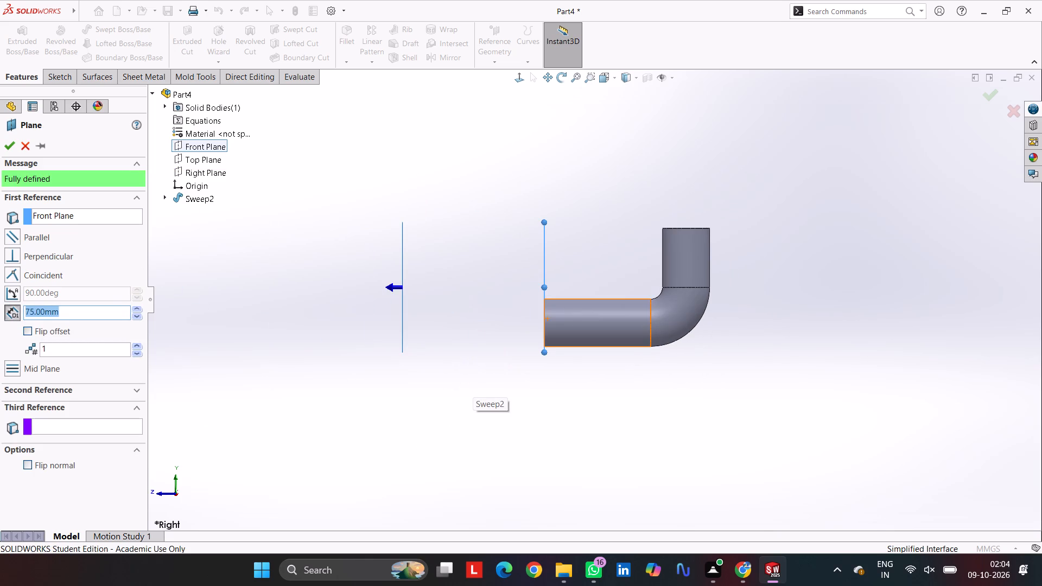
click(30, 329)
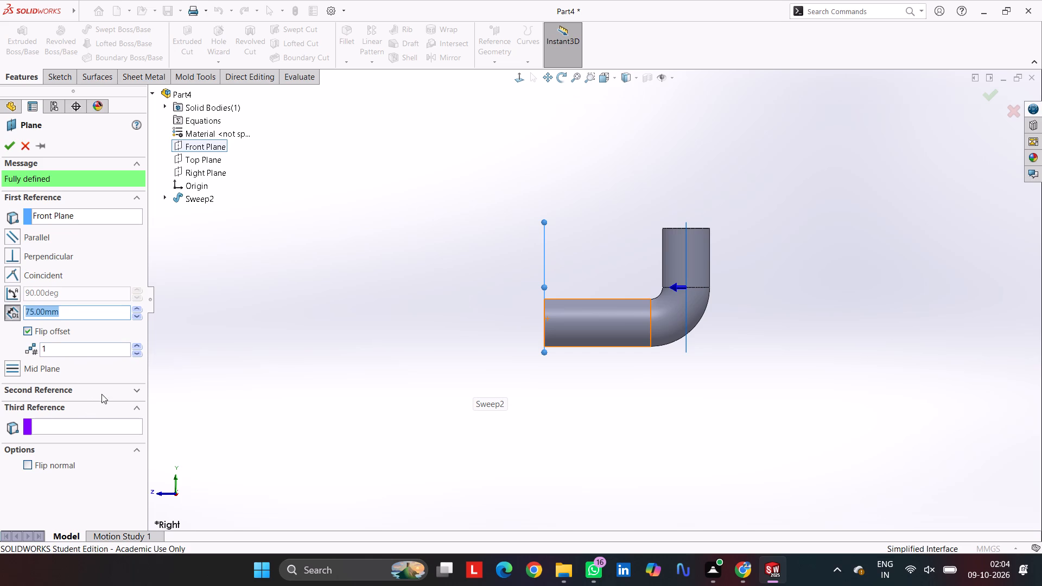
click(141, 319)
click(136, 309)
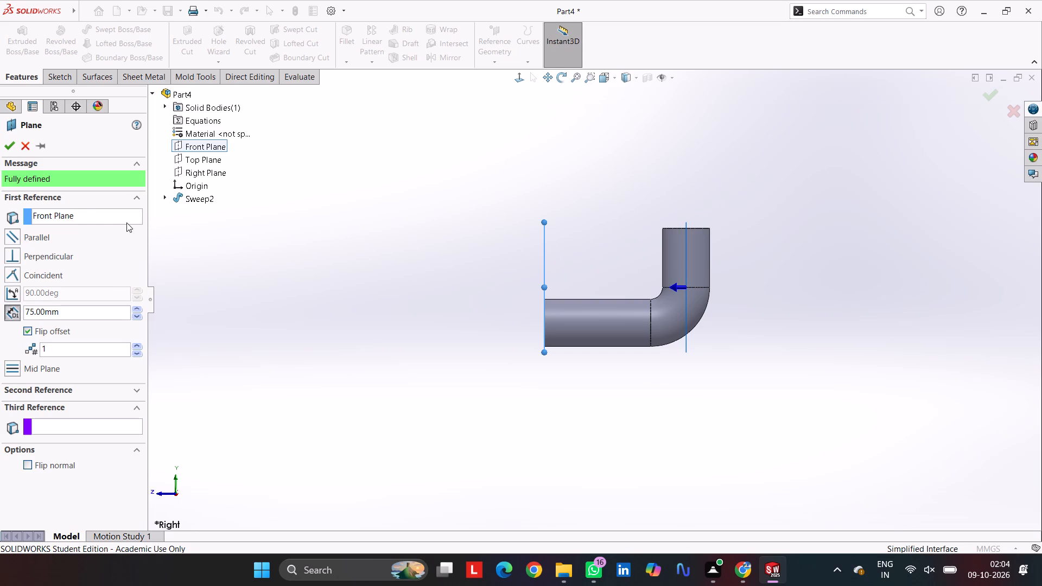
click(4, 142)
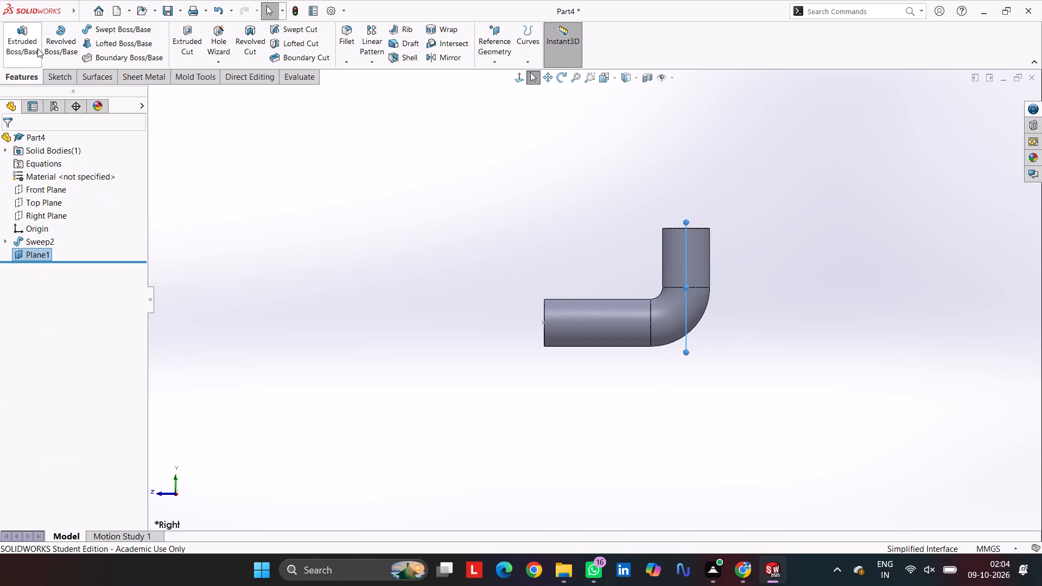
Start a sketch on the new offset plane and draw a vertical, infinite-length construction line through the origin.
click(62, 79)
click(19, 39)
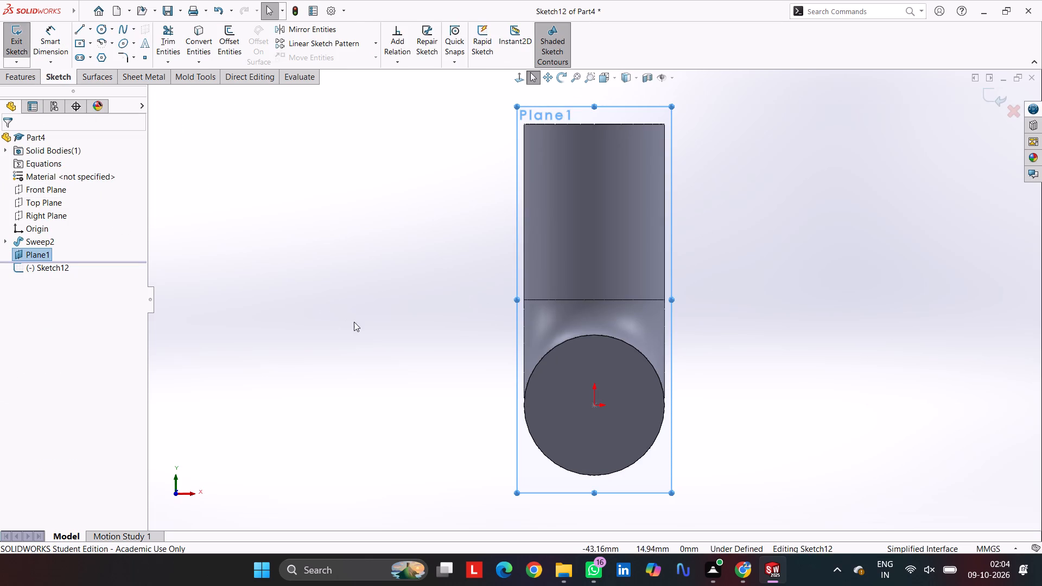
middle_drag(778, 313, 722, 335)
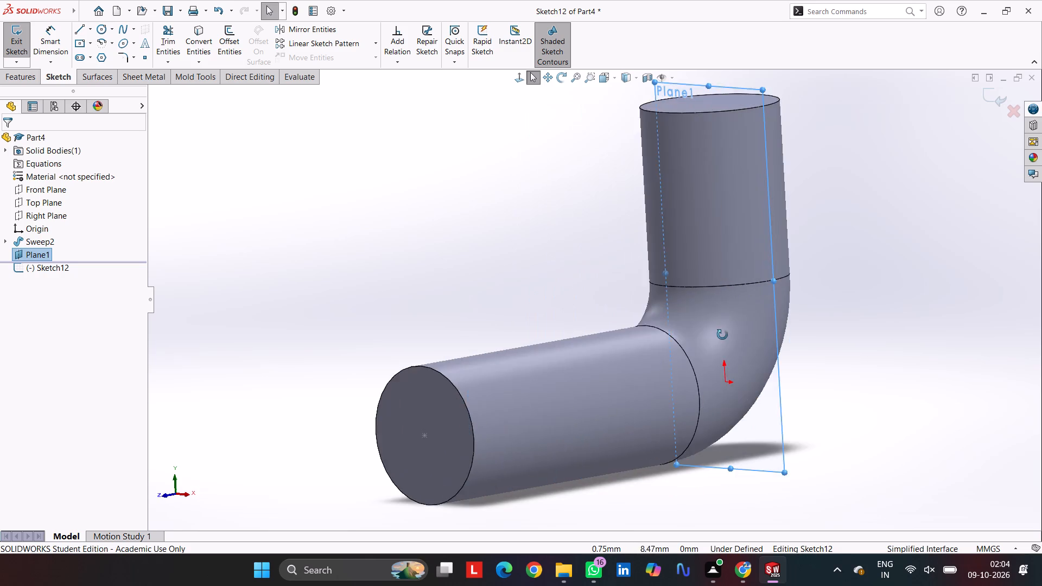
middle_drag(722, 335, 571, 387)
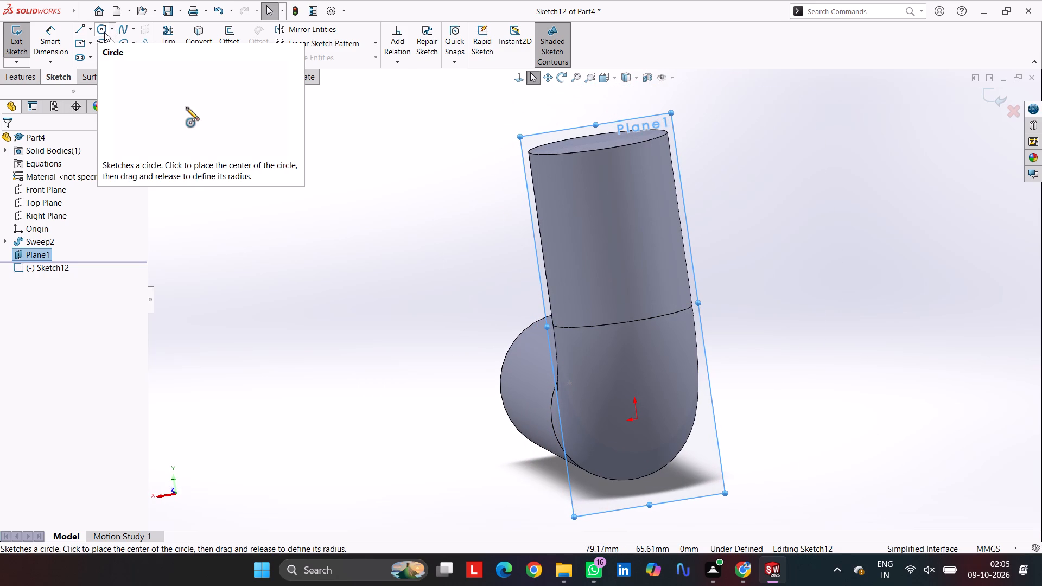
click(74, 28)
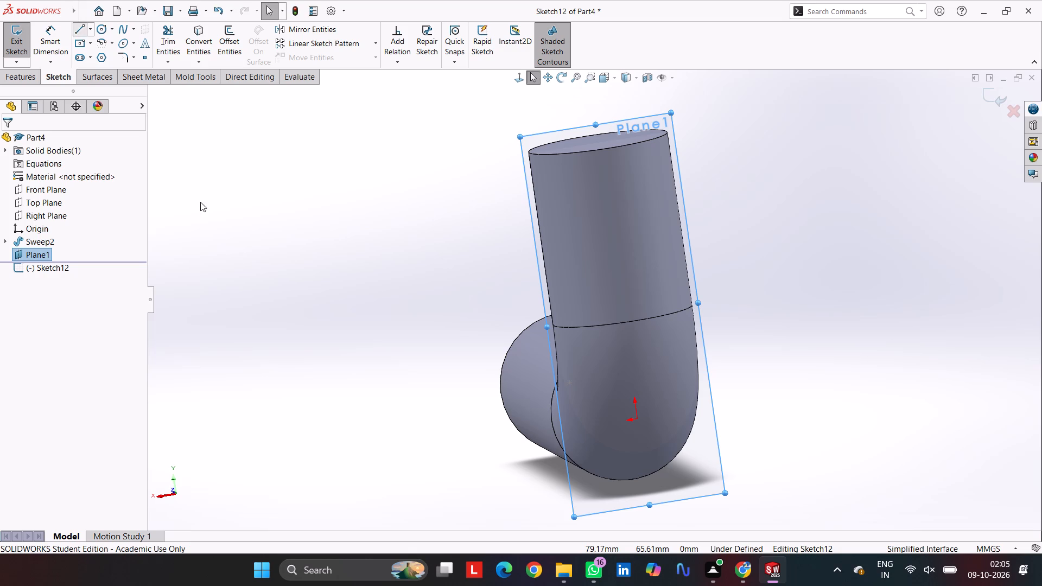
key(ctrl+1)
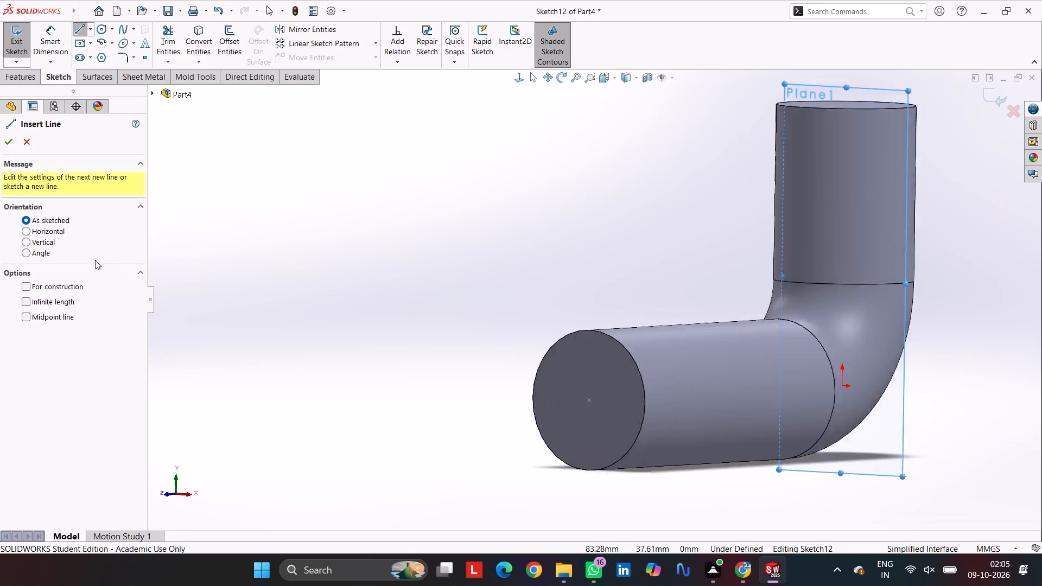
key(ctrl+2)
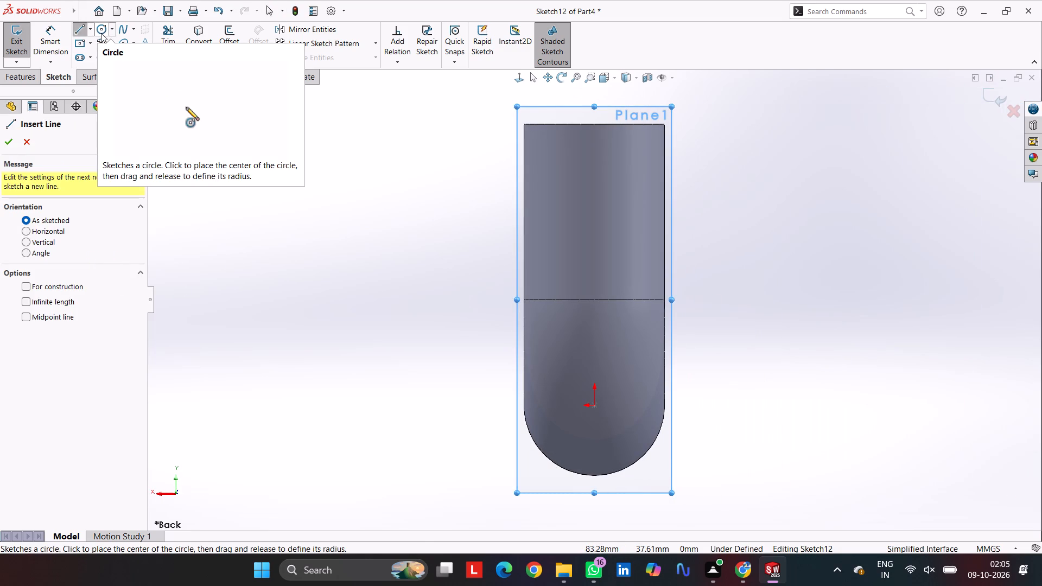
click(36, 239)
click(41, 309)
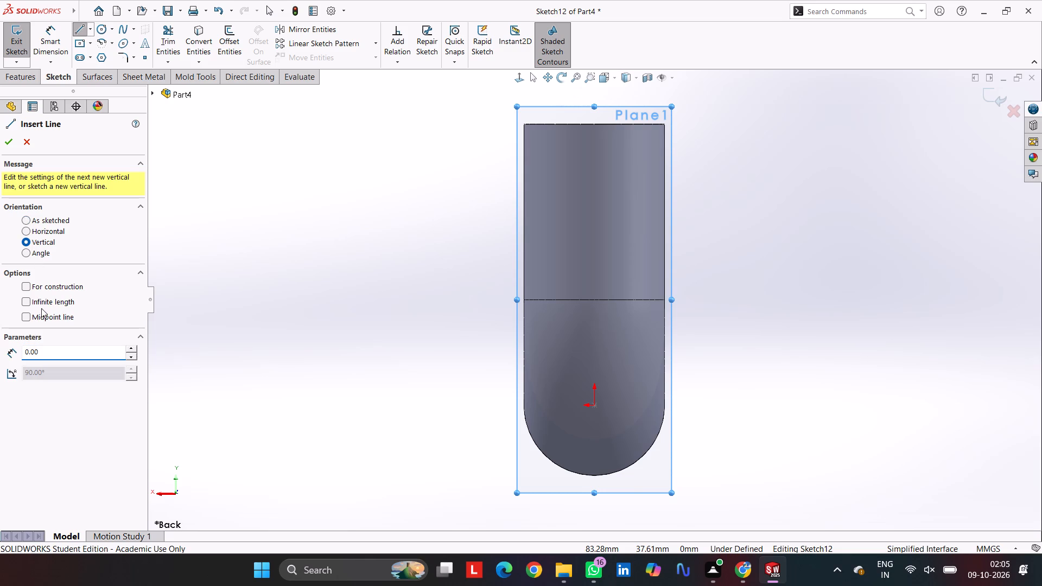
click(49, 283)
click(46, 303)
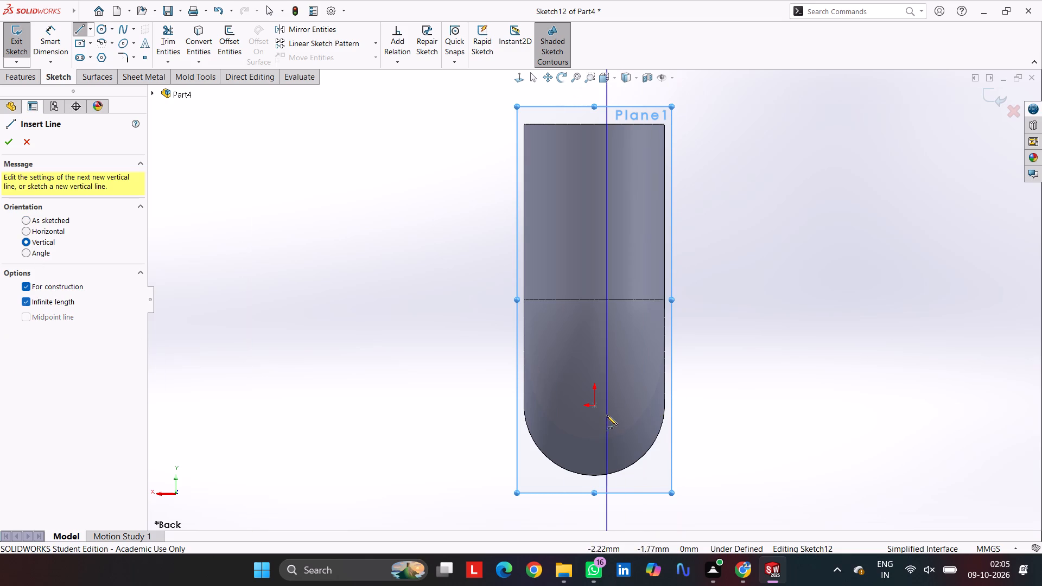
click(592, 406)
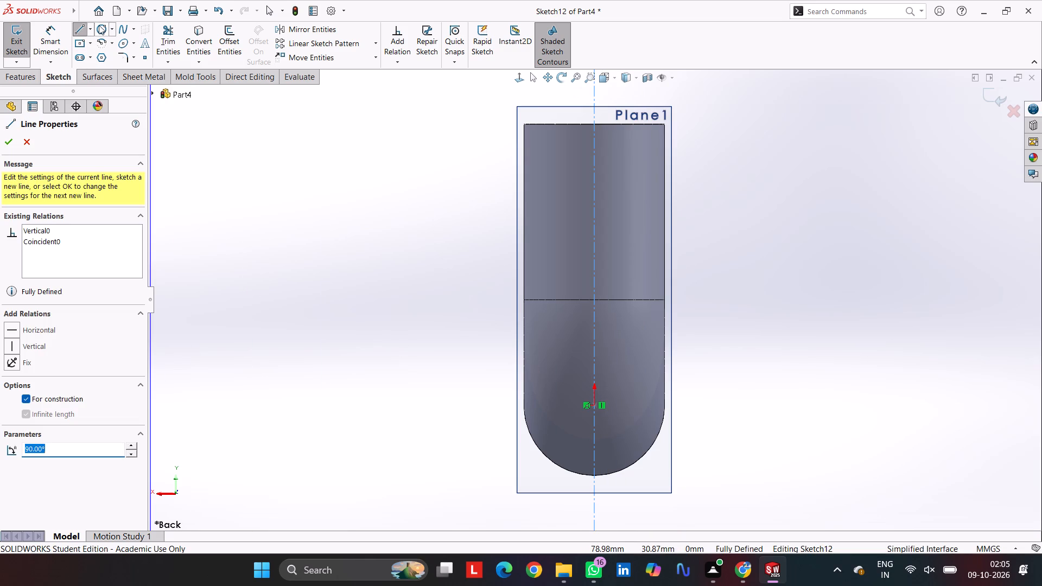
Draw a circle about 32 mm in diameter centred on the construction line, about 27 mm above the origin, and dimension its diameter.
click(103, 28)
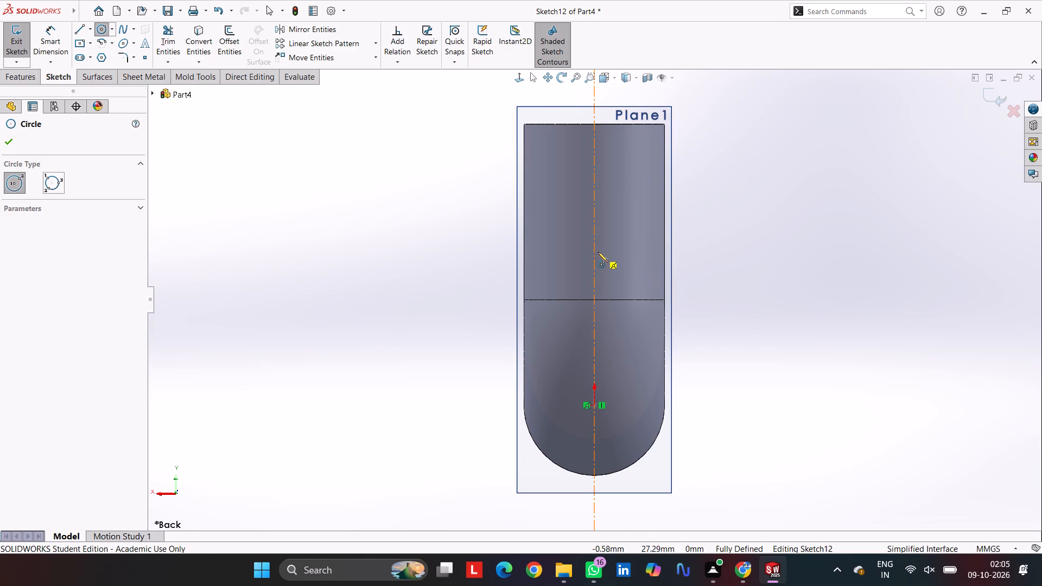
click(598, 252)
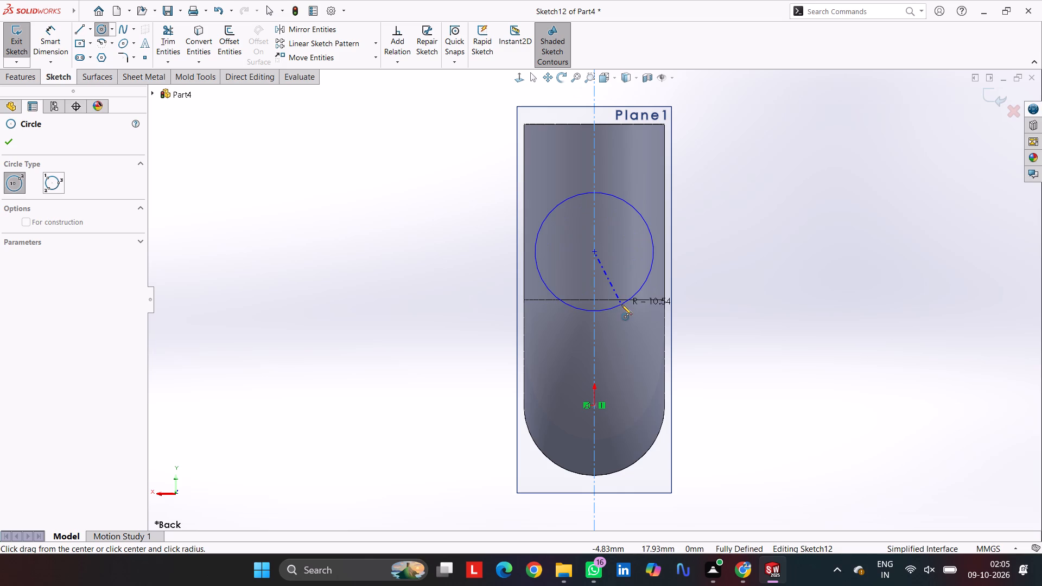
click(634, 332)
click(46, 29)
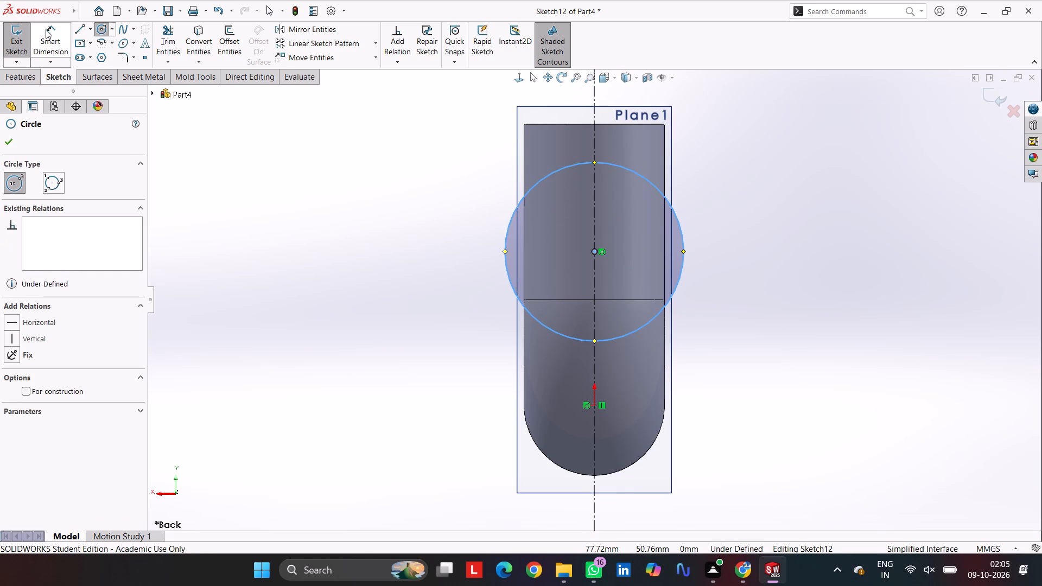
click(506, 254)
click(411, 277)
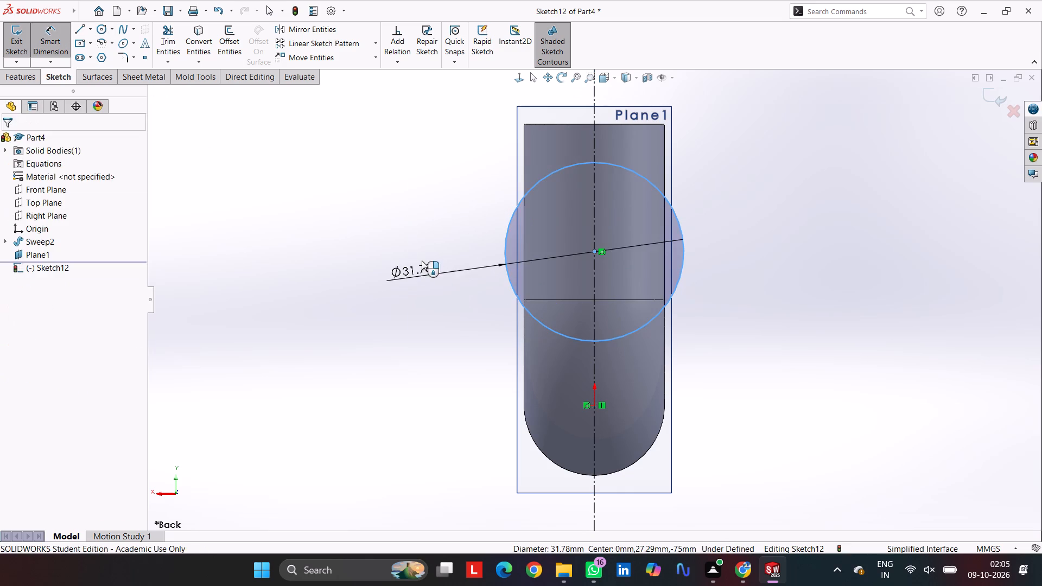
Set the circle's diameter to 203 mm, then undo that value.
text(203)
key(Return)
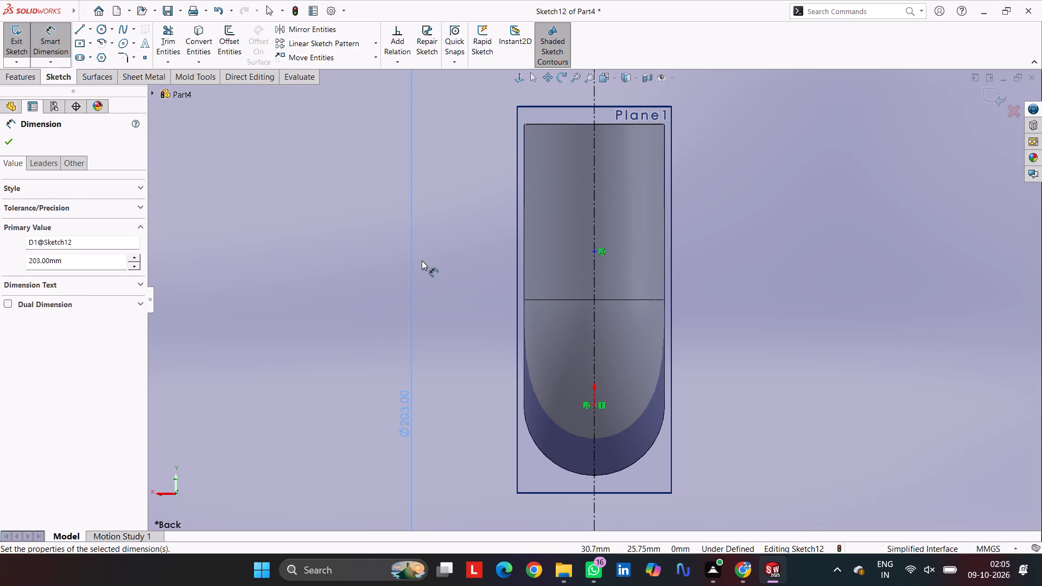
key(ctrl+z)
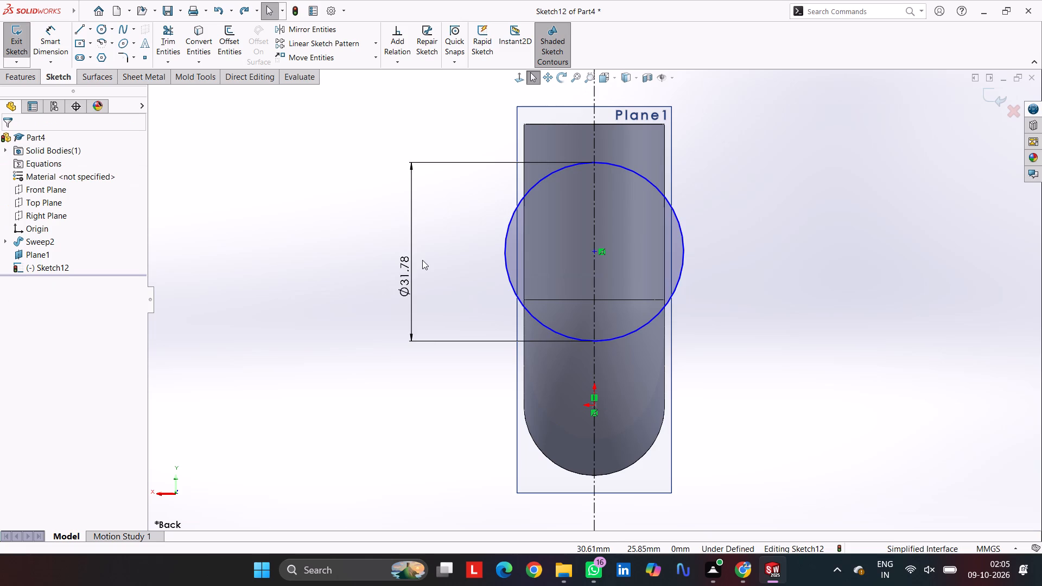
Set the sketched circle's diameter to 20 mm.
double_click(403, 285)
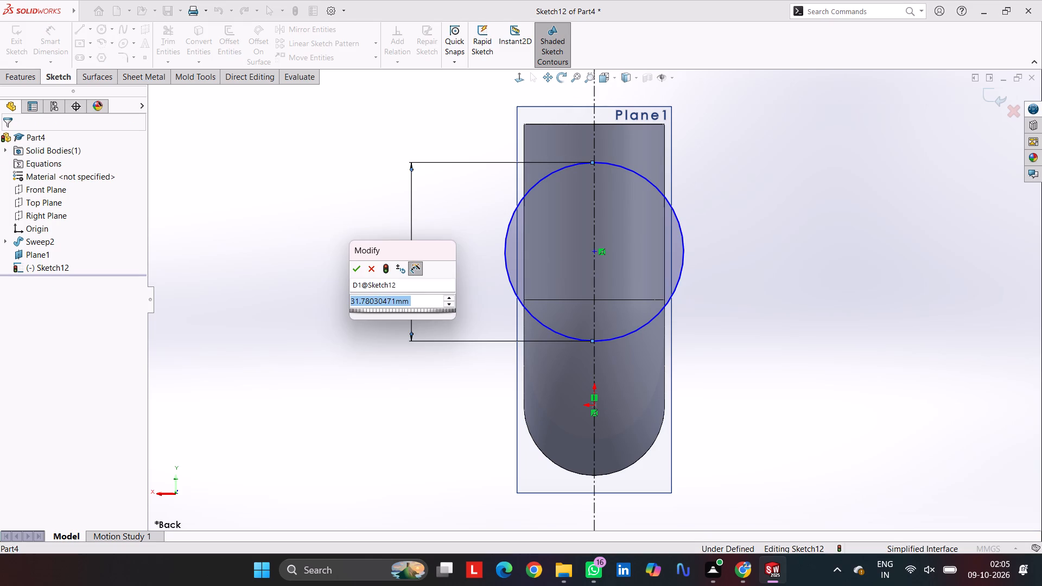
text(20)
key(Return)
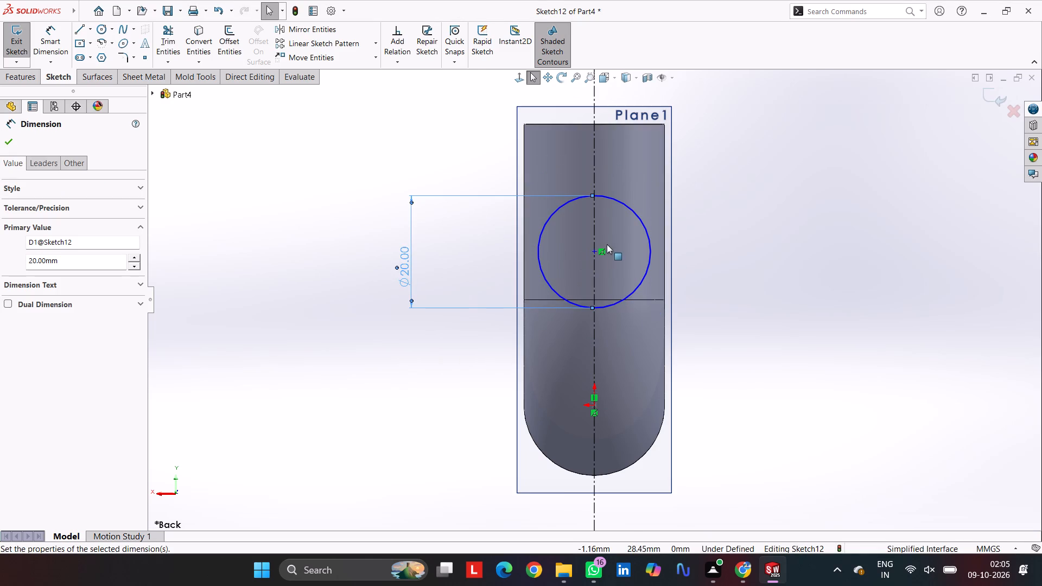
Dimension the circle's centre 17.5 mm below the top edge of the elbow's vertical leg.
click(595, 252)
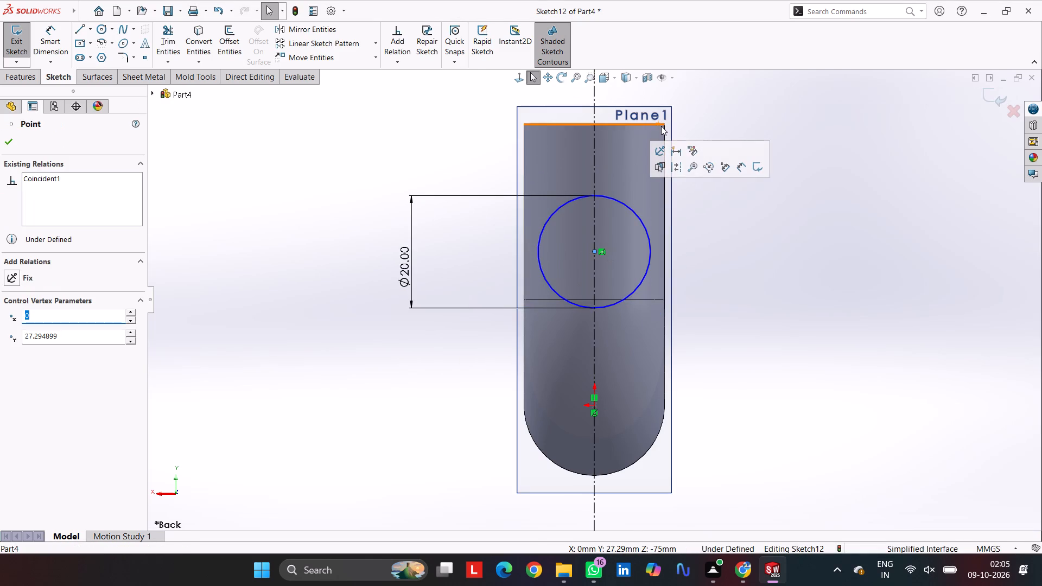
click(662, 126)
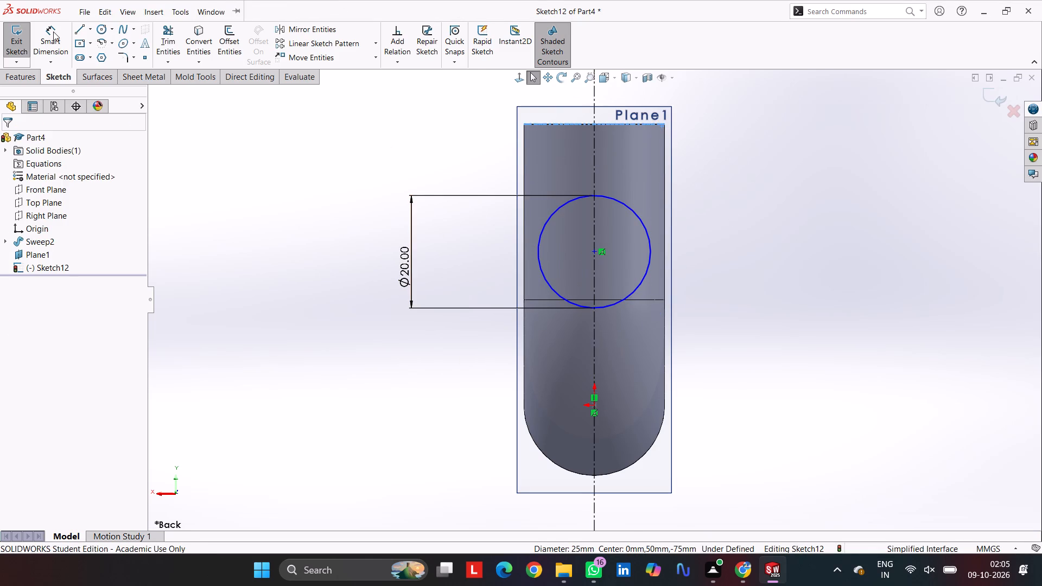
click(53, 32)
click(593, 252)
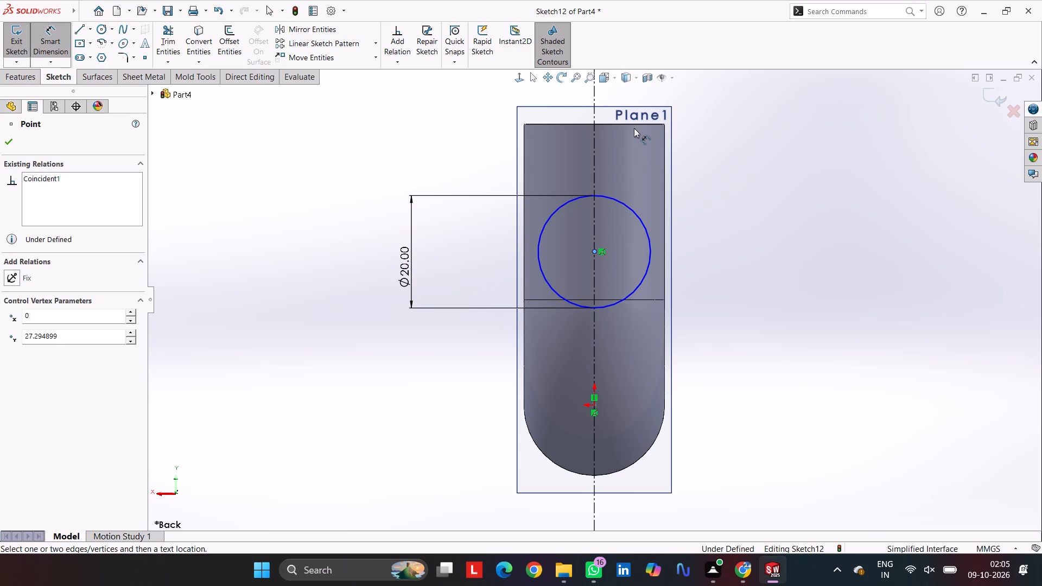
click(634, 125)
click(960, 222)
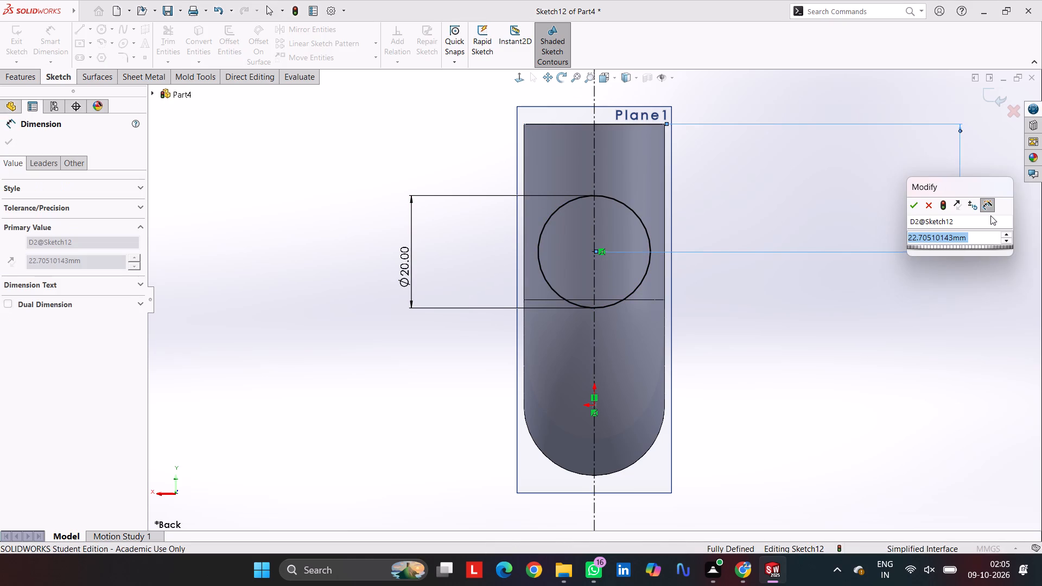
text(170)
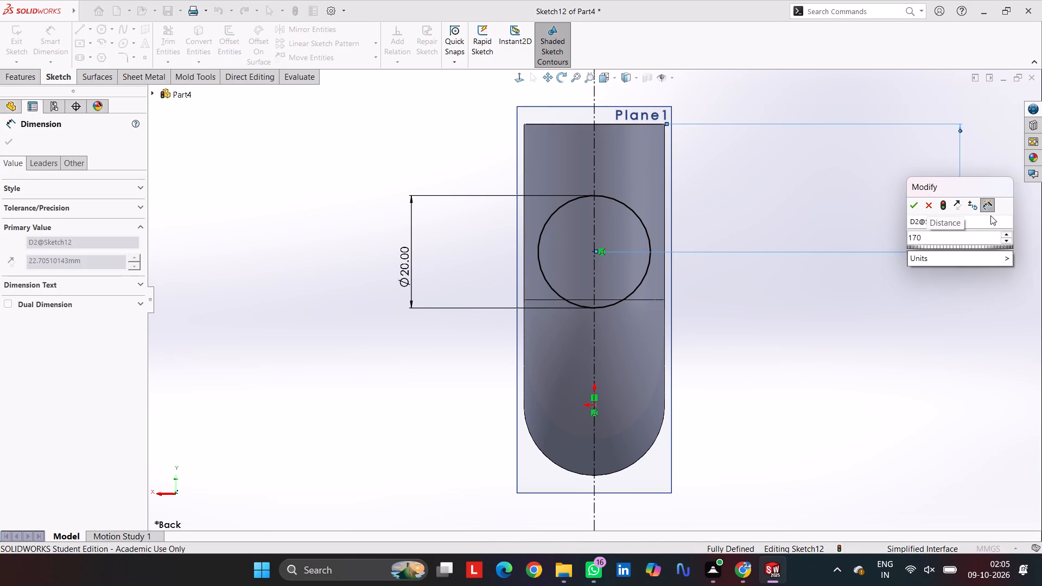
key(BackSpace)
text(.5)
key(Return)
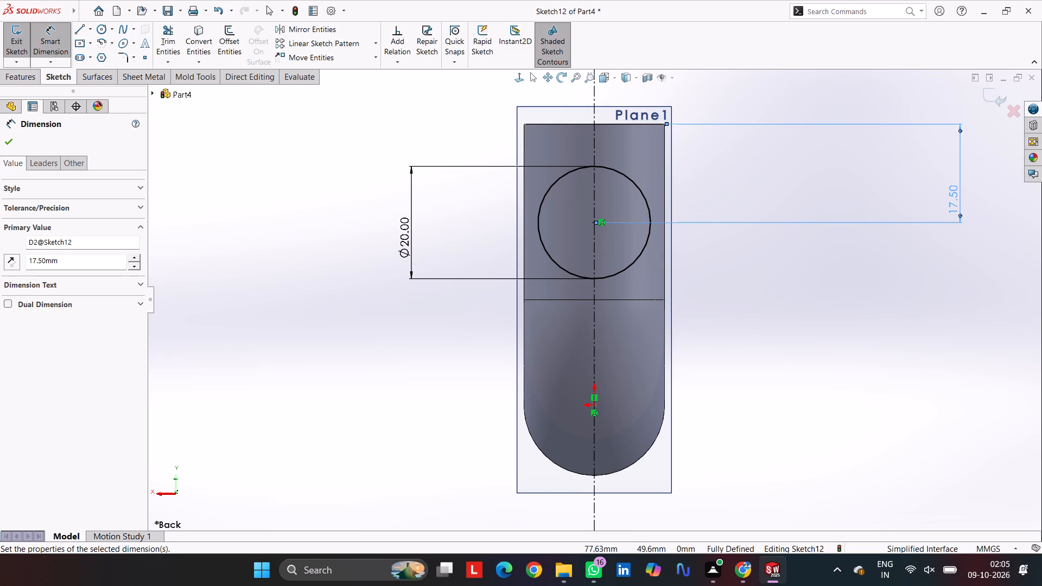
click(4, 144)
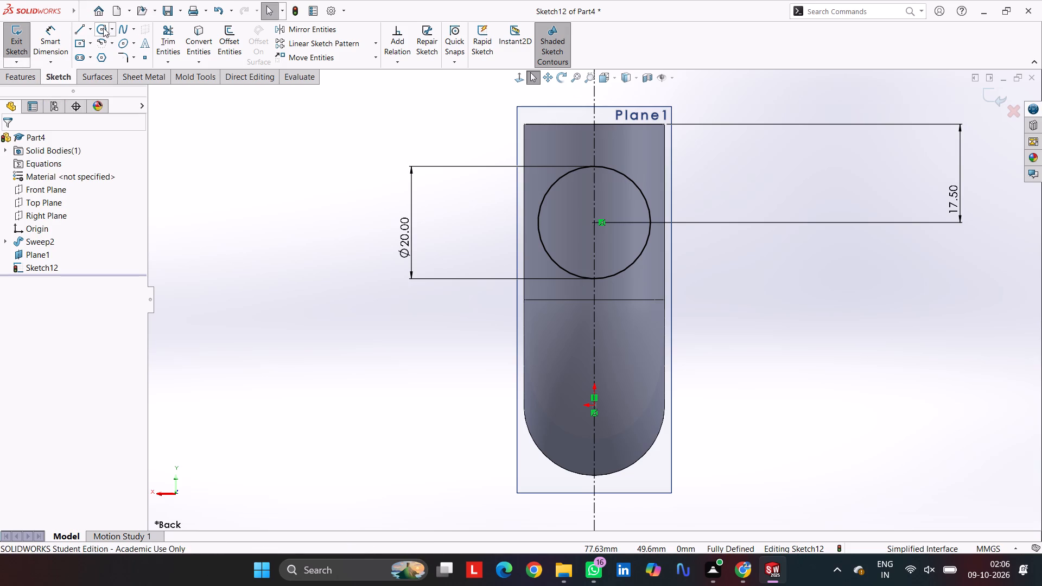
Extrude the circle blind in the reversed direction, outward from the vertical leg, trying 30 and 40 mm before settling on a 35 mm depth.
click(12, 80)
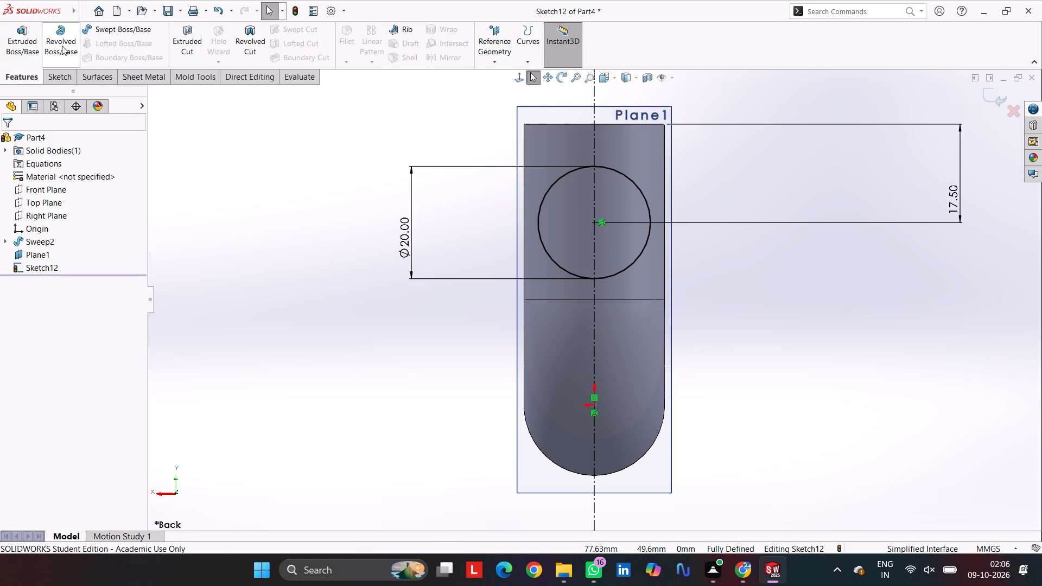
click(26, 32)
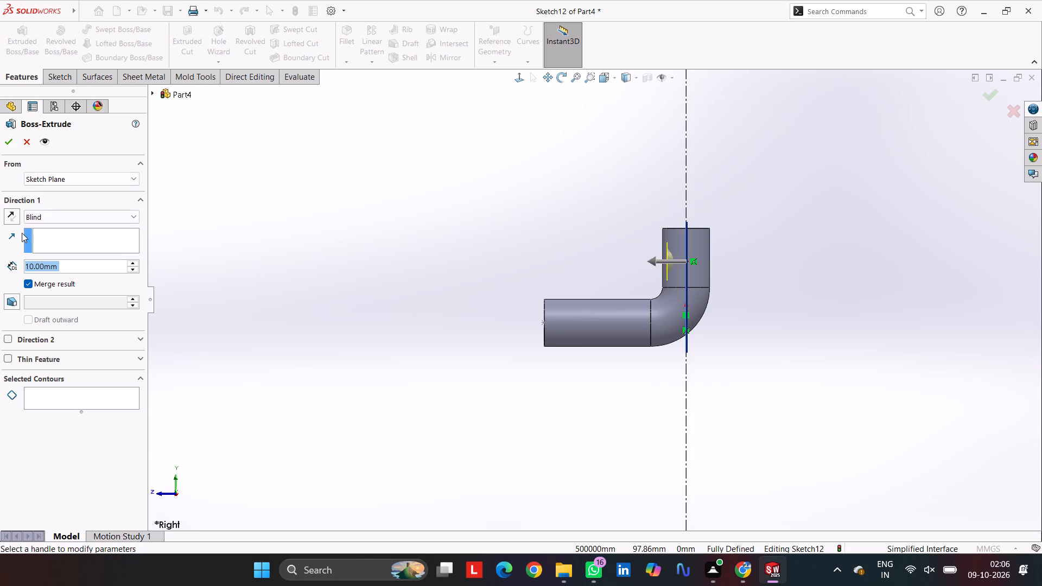
click(12, 215)
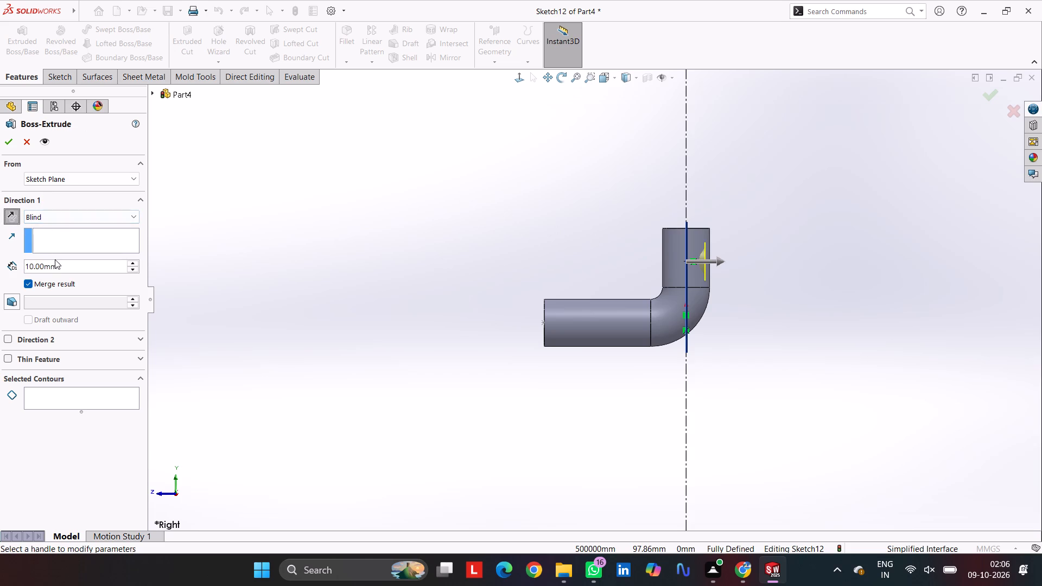
drag(73, 263, 0, 260)
text(30)
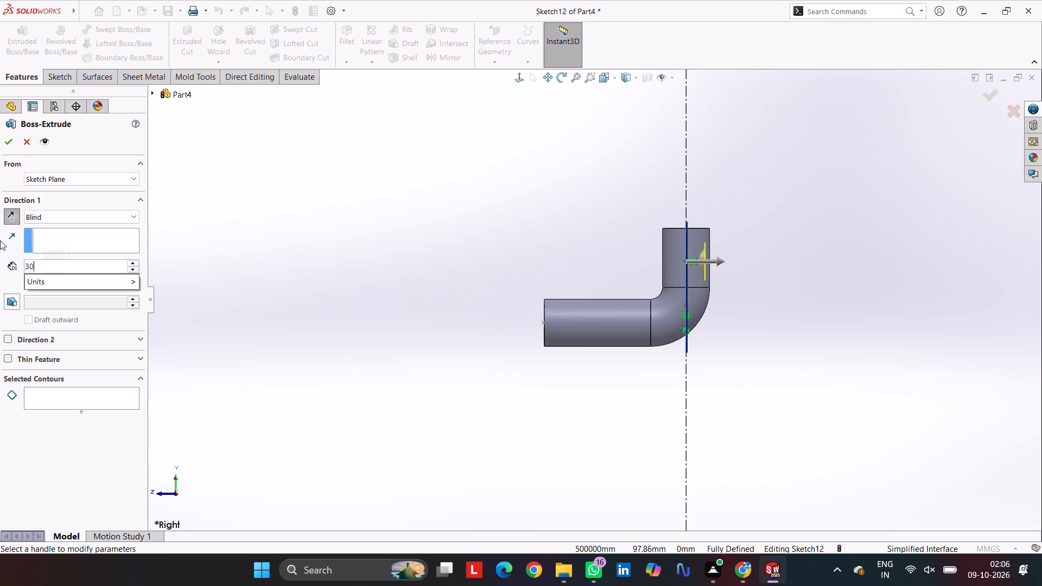
key(Return)
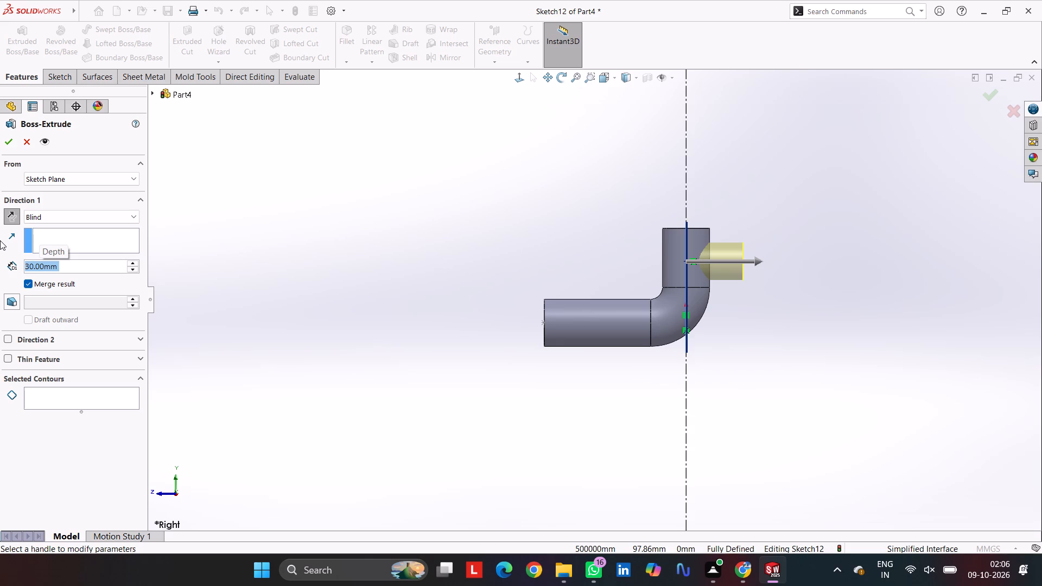
text(40)
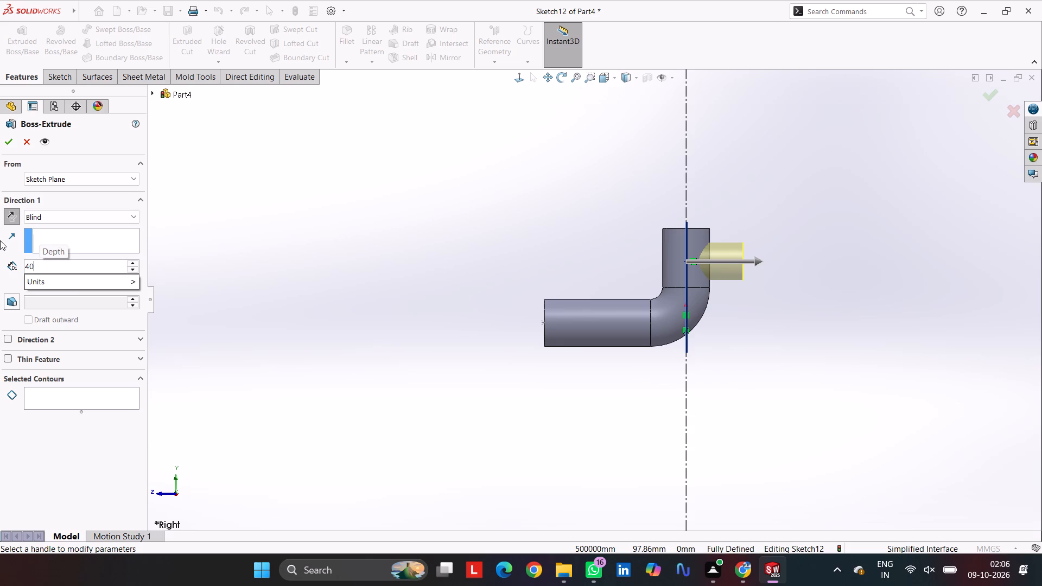
key(Return)
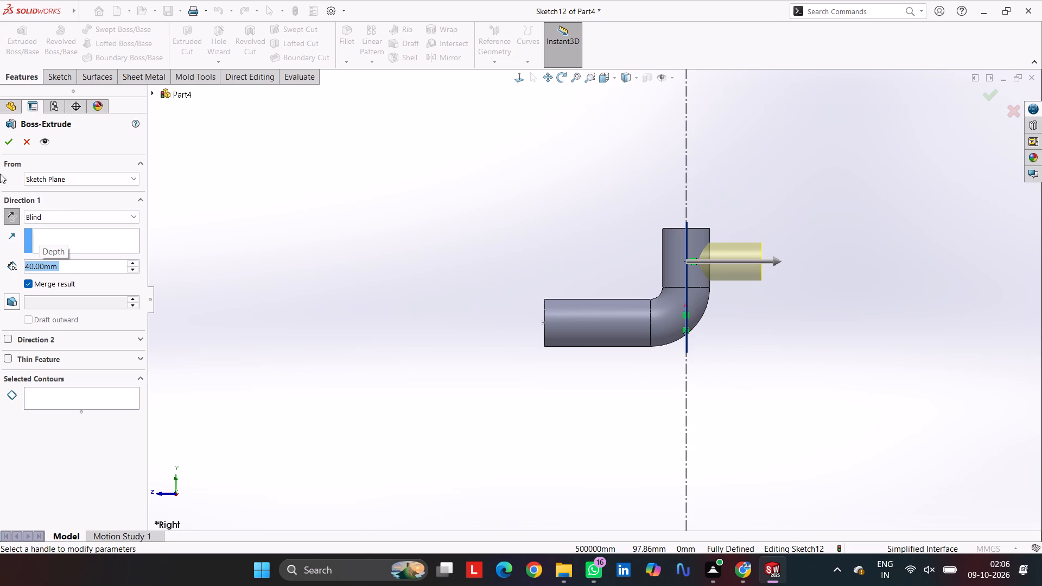
key(3)
key(5)
key(Return)
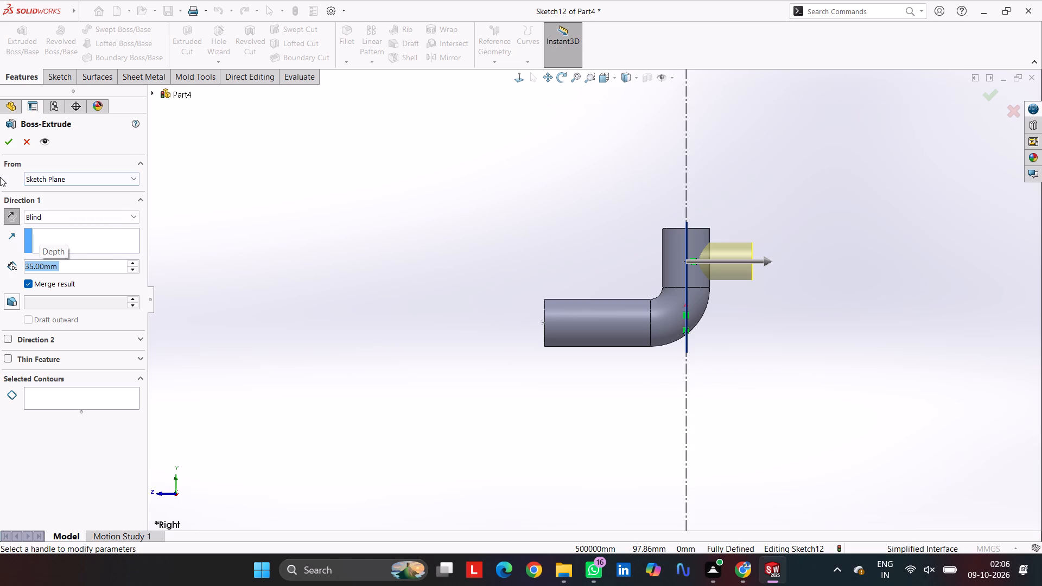
click(8, 137)
click(829, 208)
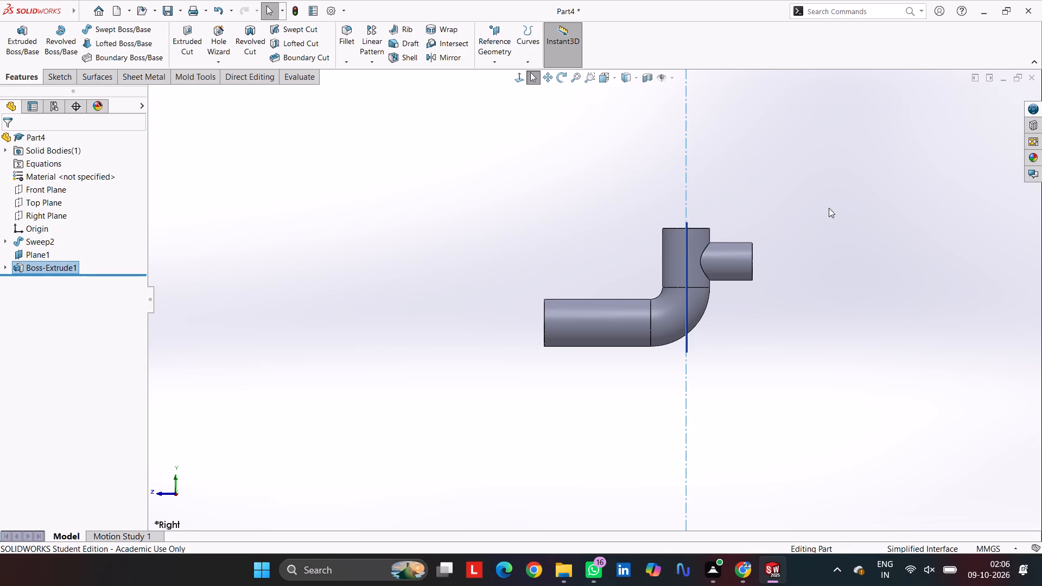
Start a sketch on the Top Plane and draw a vertical, infinite-length construction line through the origin.
middle_drag(844, 236, 804, 299)
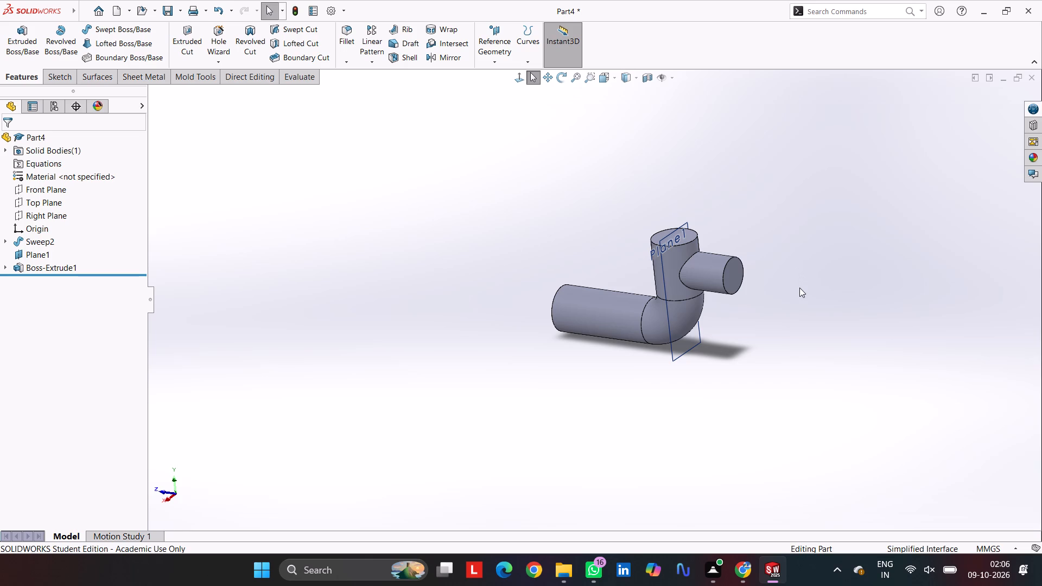
middle_drag(797, 326, 854, 304)
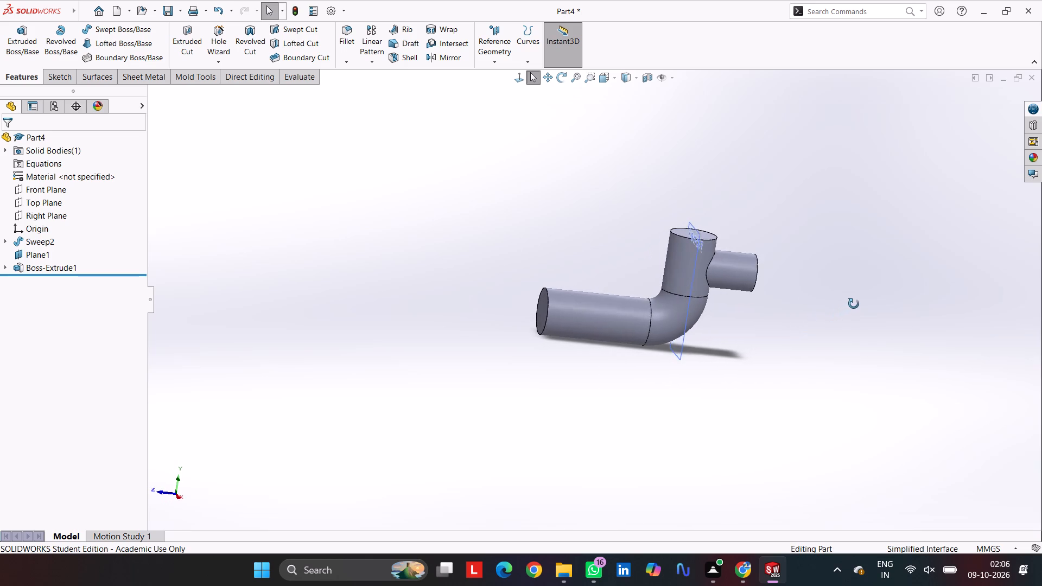
middle_drag(854, 304, 863, 297)
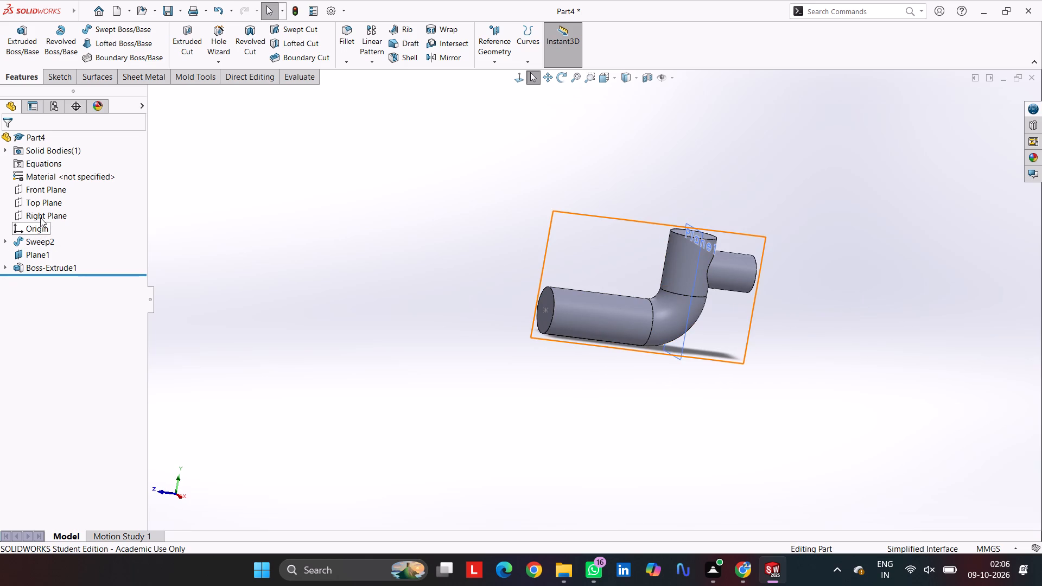
click(43, 206)
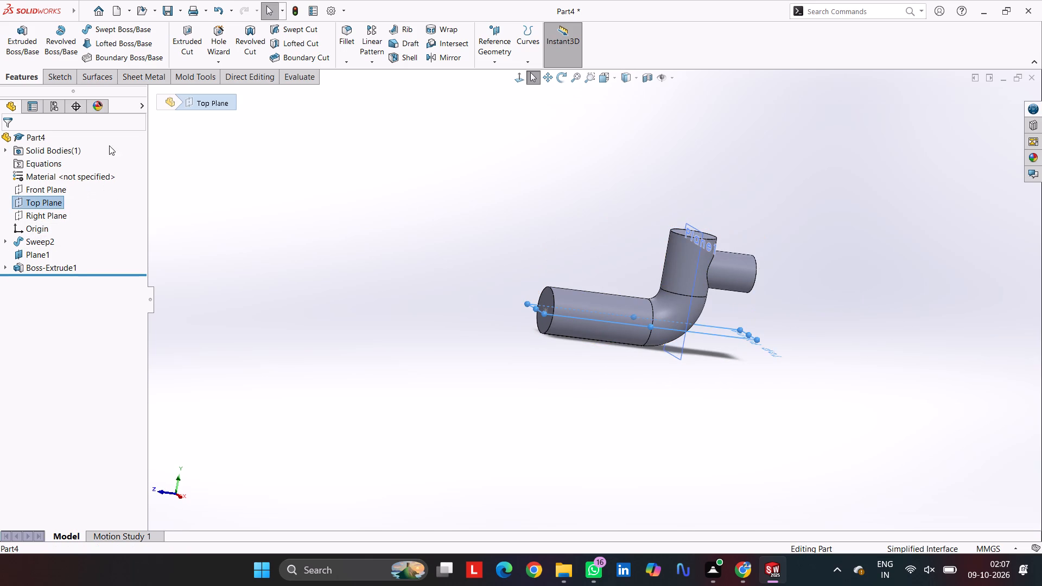
click(67, 81)
click(17, 29)
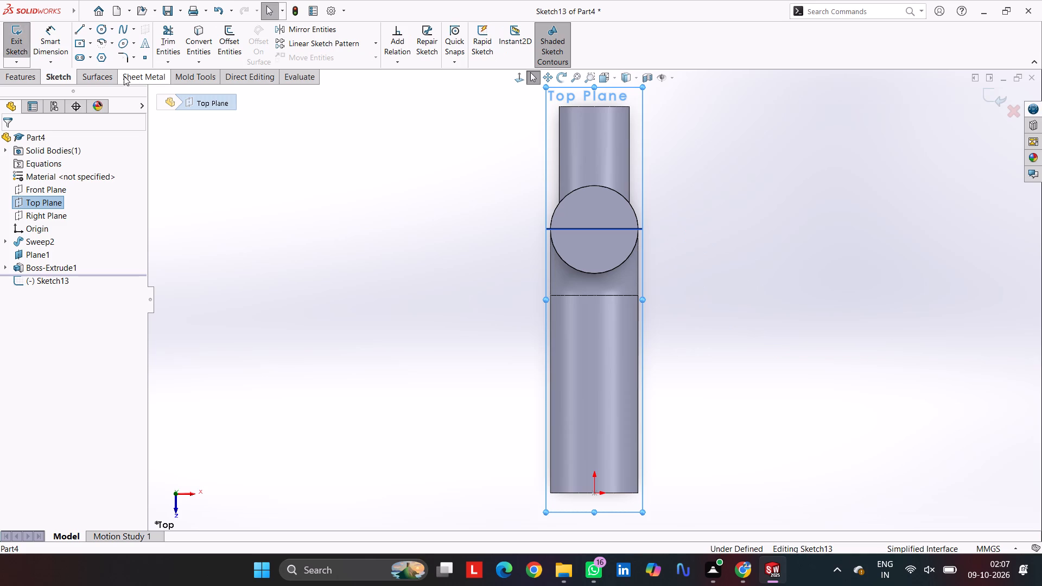
click(104, 31)
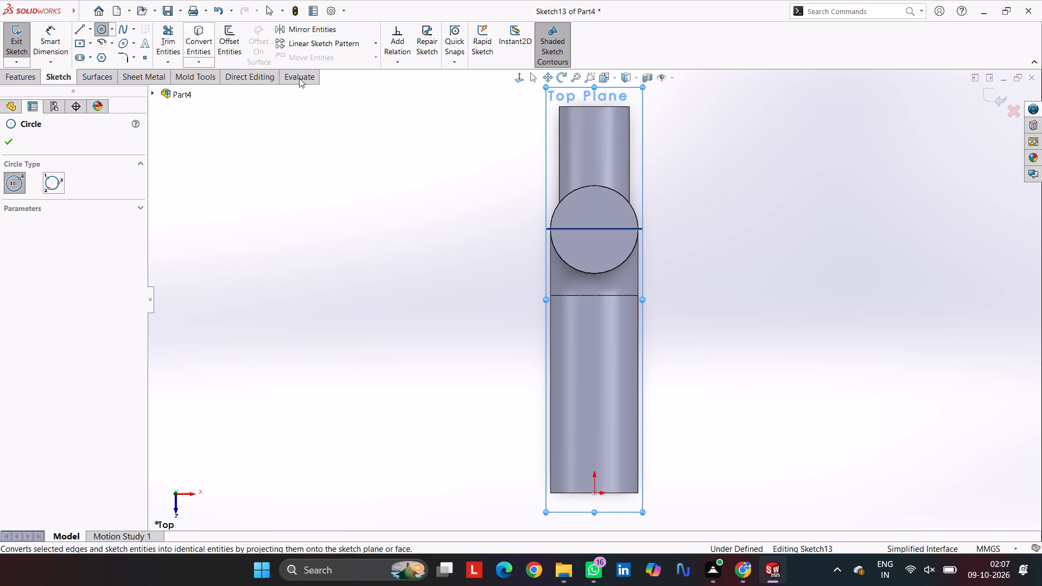
click(79, 31)
click(37, 244)
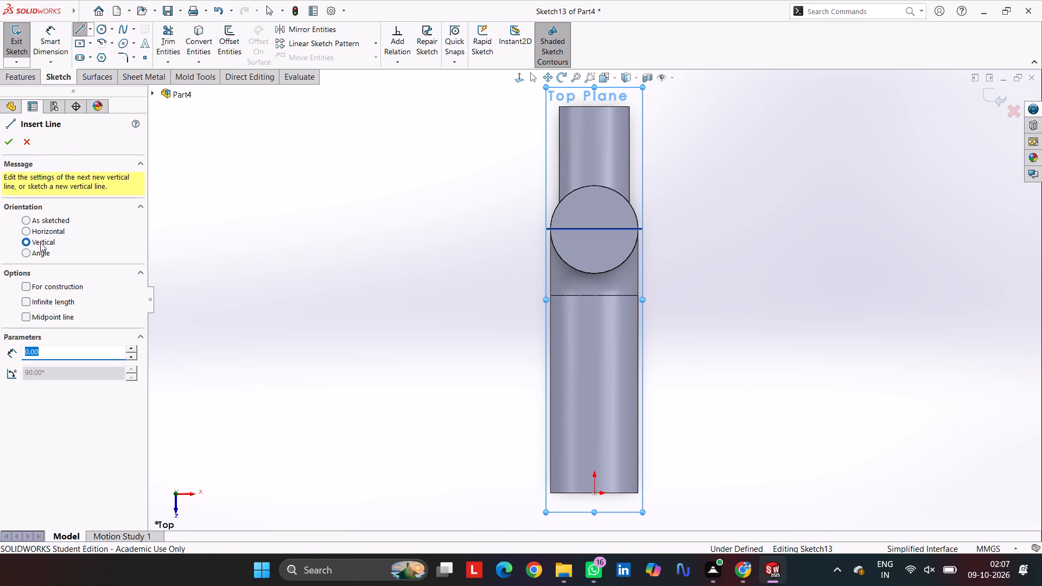
click(50, 302)
click(49, 284)
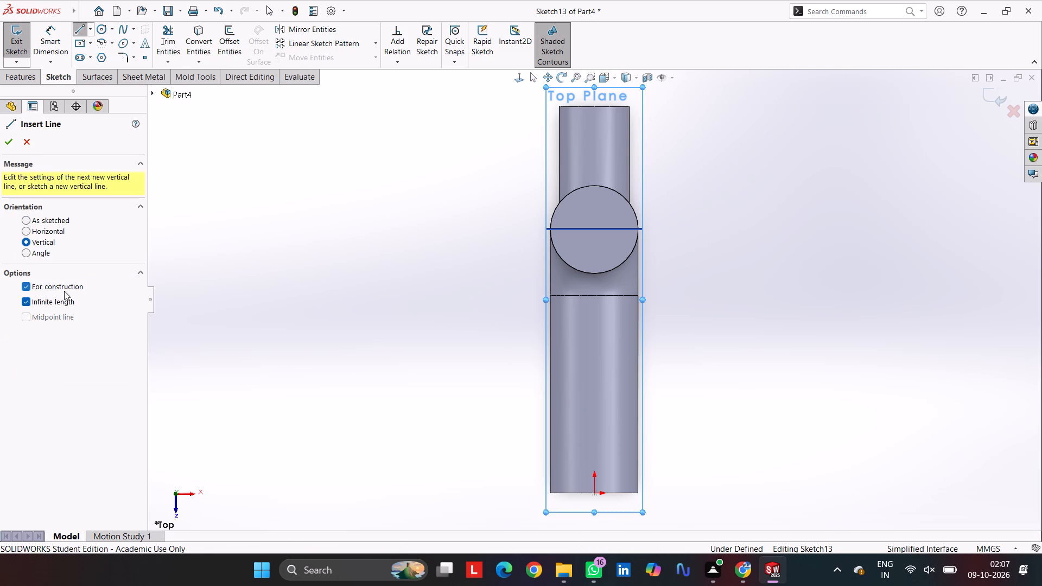
click(595, 494)
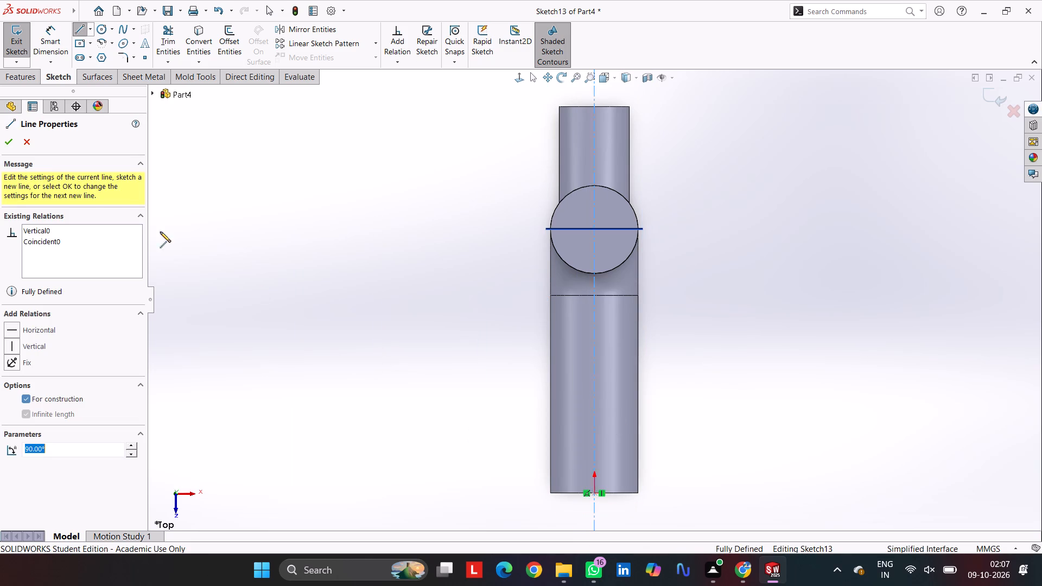
Draw a circle centred on the construction line about 30 mm from the origin, over the horizontal leg, and dimension its diameter to 20 mm.
click(101, 29)
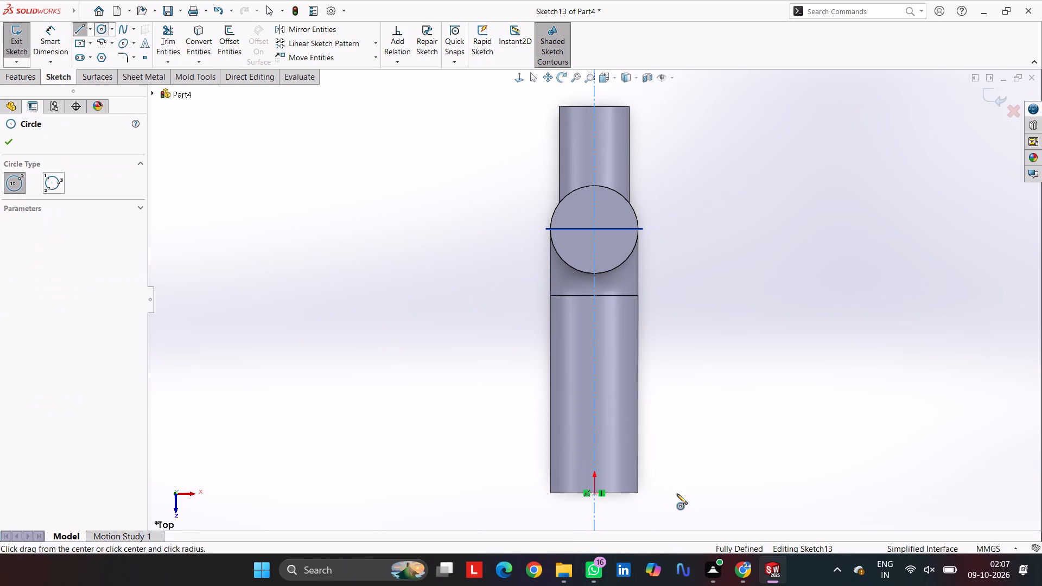
click(596, 387)
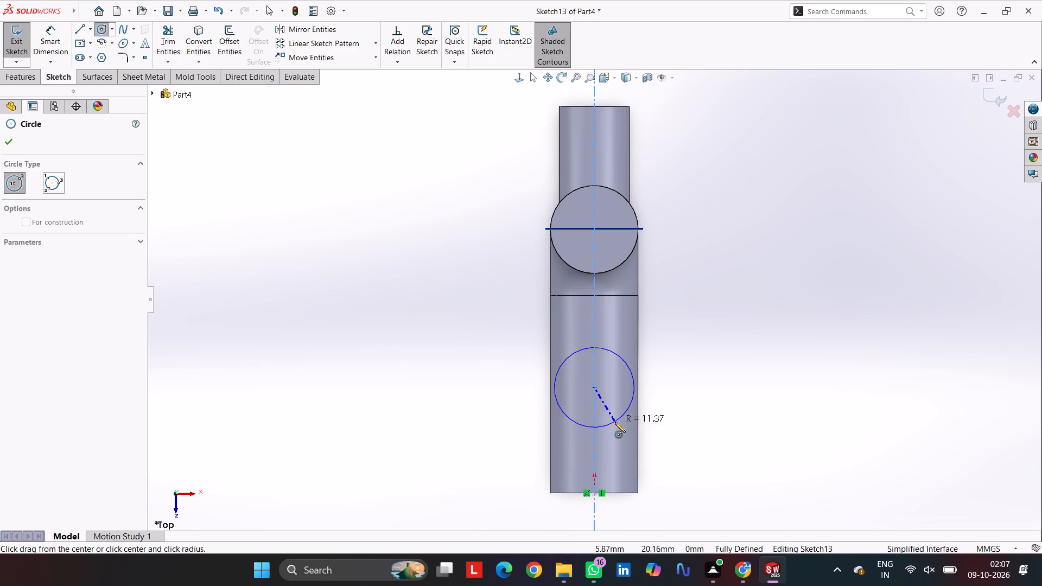
click(615, 422)
click(45, 30)
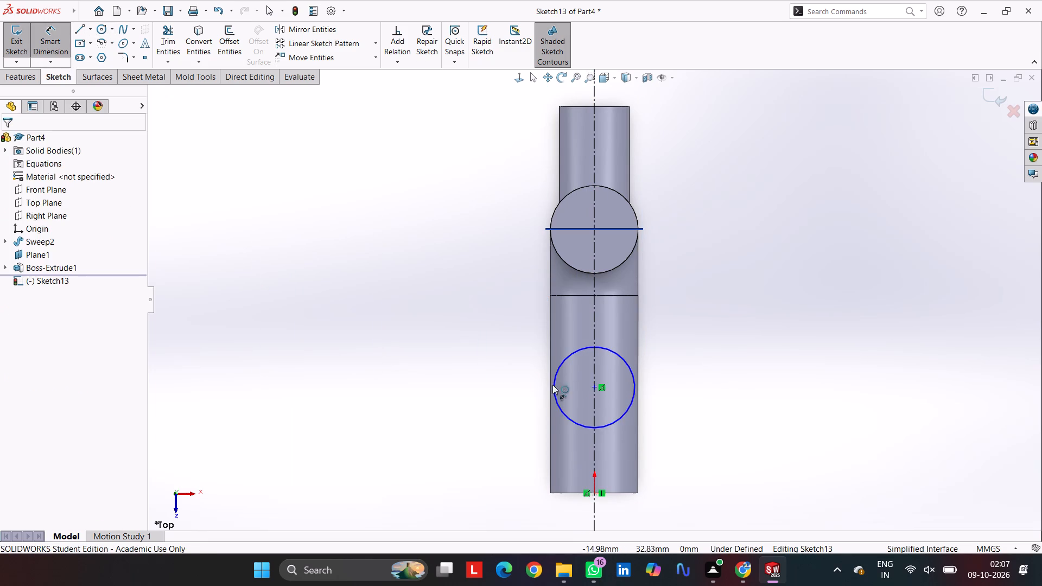
click(552, 389)
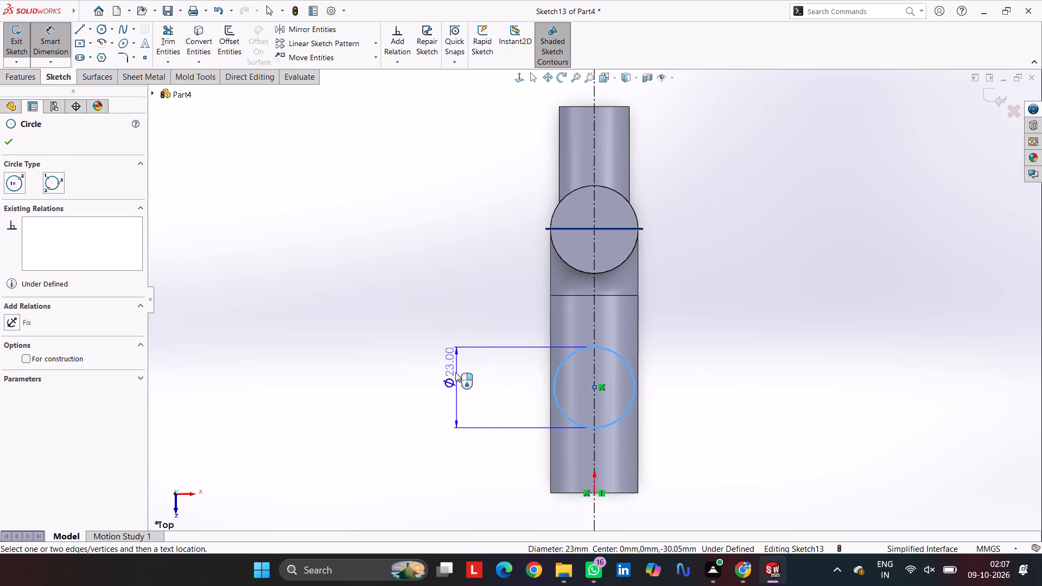
click(463, 378)
text(20)
key(Return)
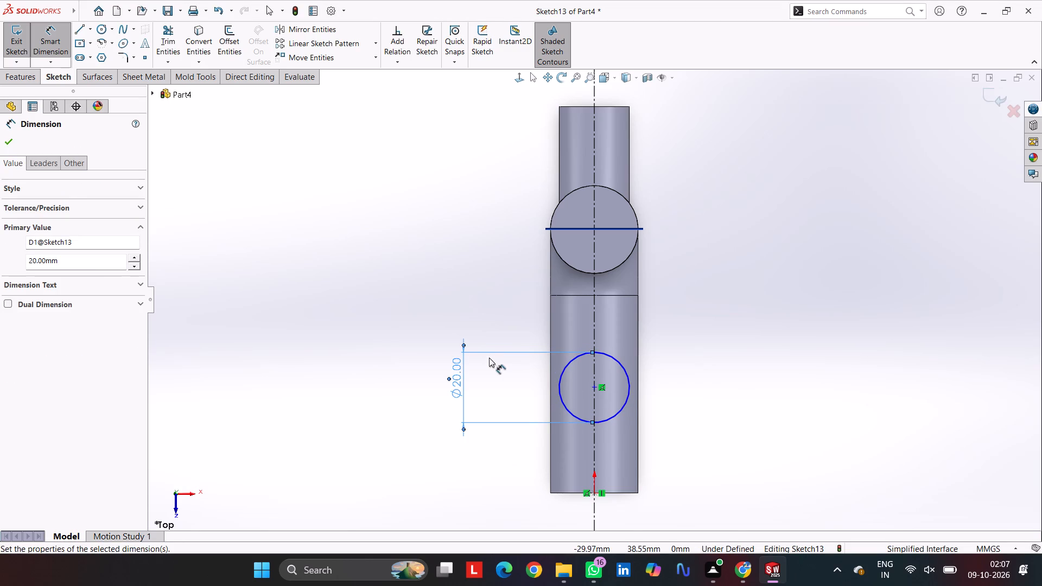
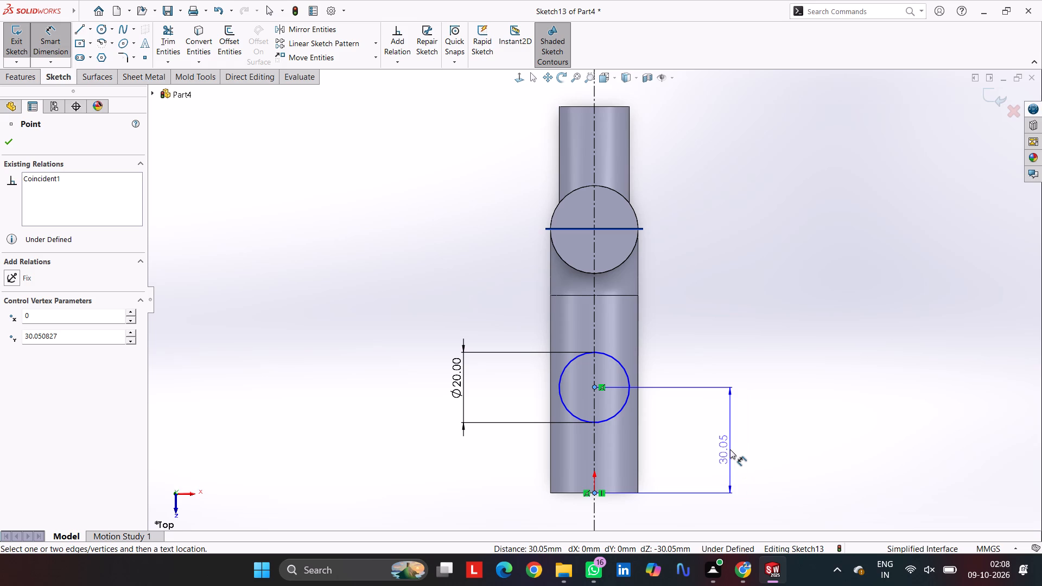
Dimension the circle's centre 25 mm from the origin along the horizontal leg.
click(730, 450)
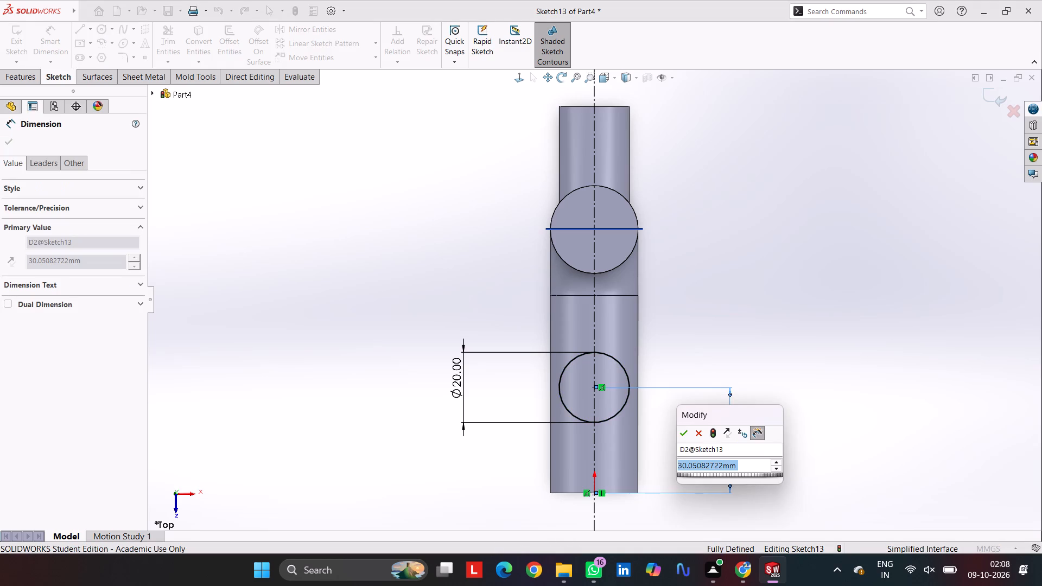
text(25)
key(Return)
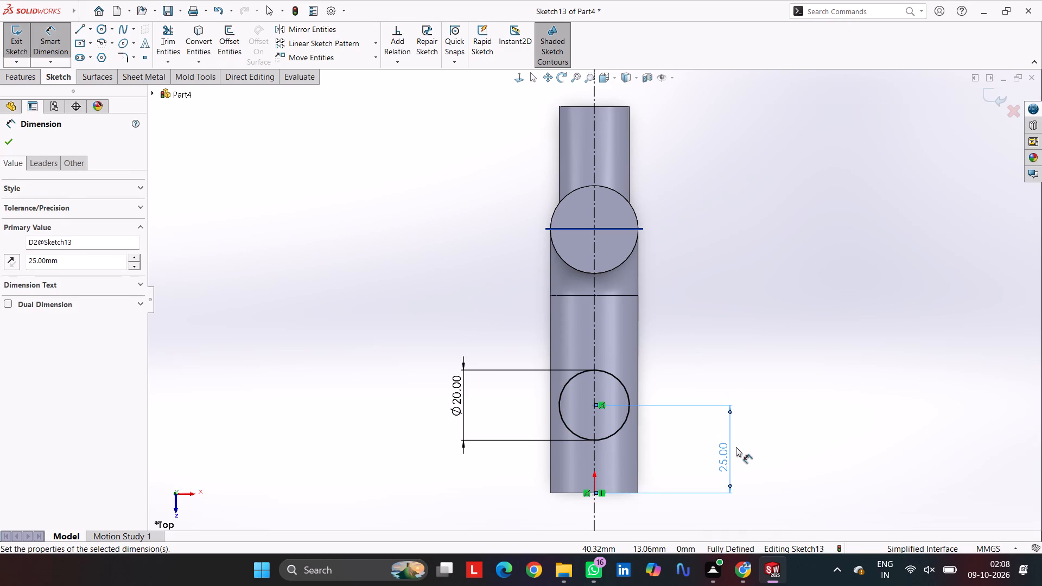
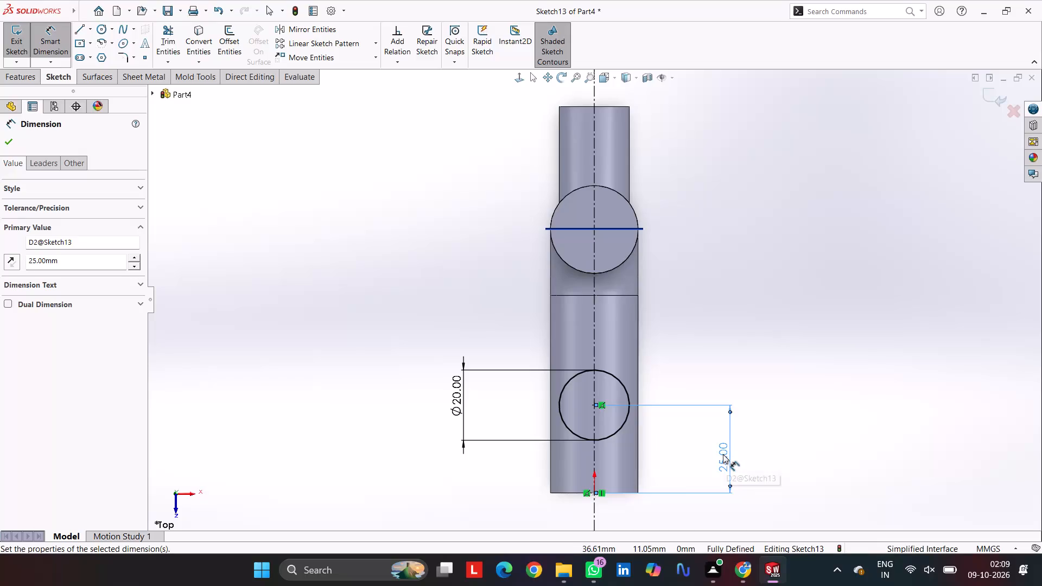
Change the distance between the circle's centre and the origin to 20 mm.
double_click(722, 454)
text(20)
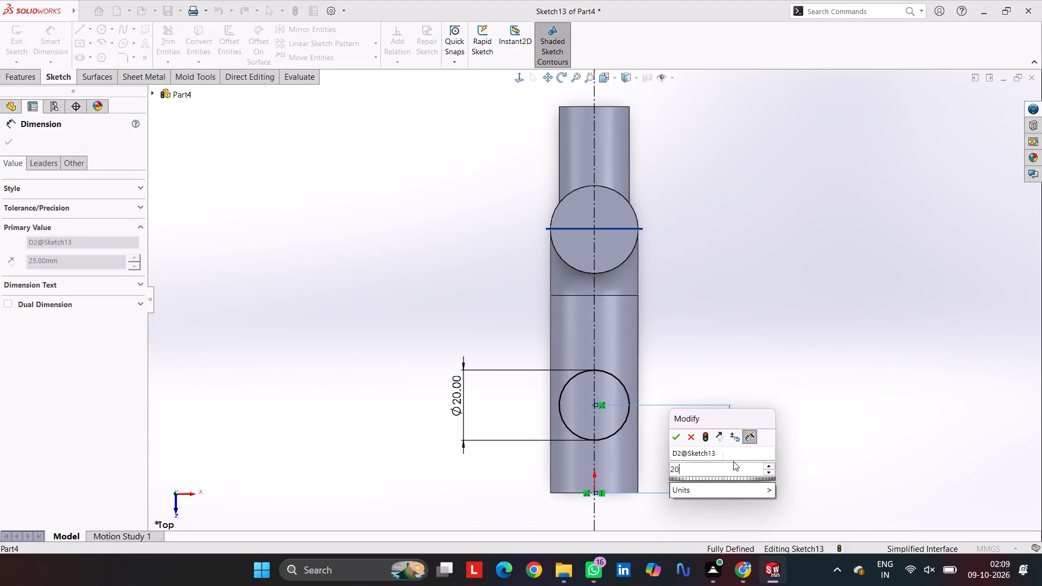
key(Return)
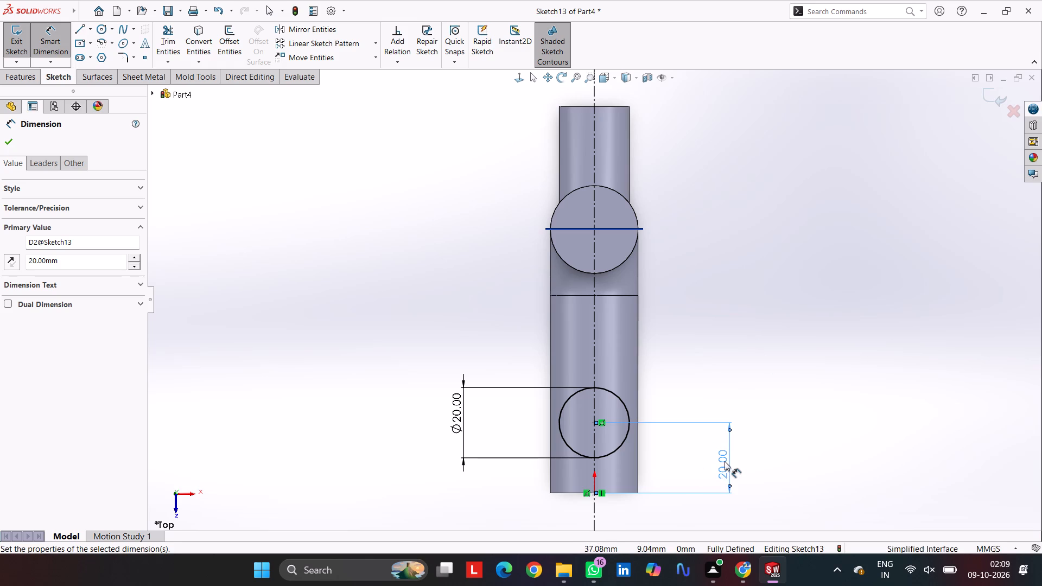
Set the distance between the circle's centre and the origin to 25 mm.
double_click(725, 461)
text(25)
key(Return)
click(906, 381)
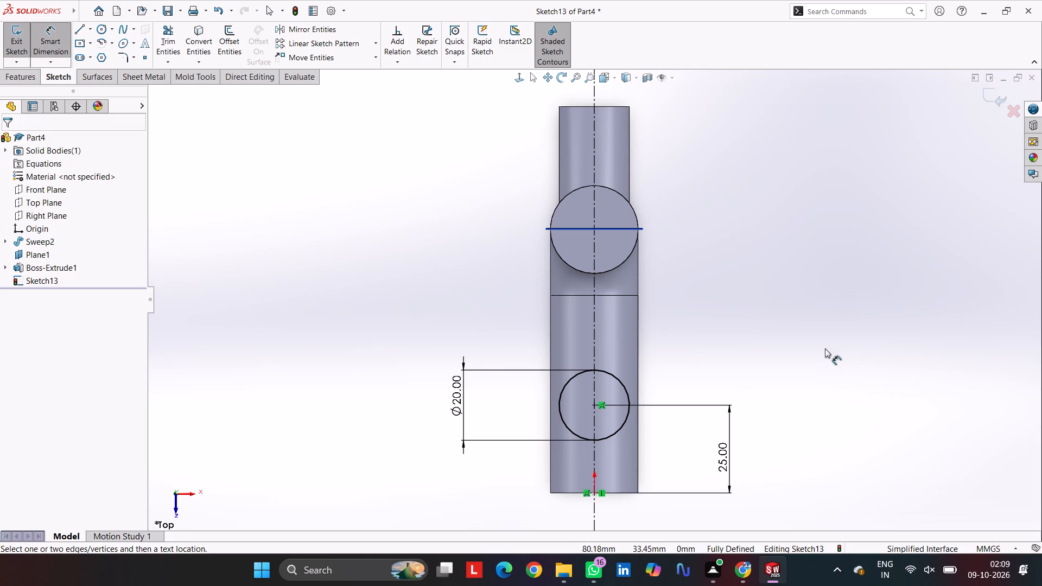
Extrude the 20 mm circle upward from the horizontal leg as a blind, merged boss with a depth of 29 mm.
click(15, 81)
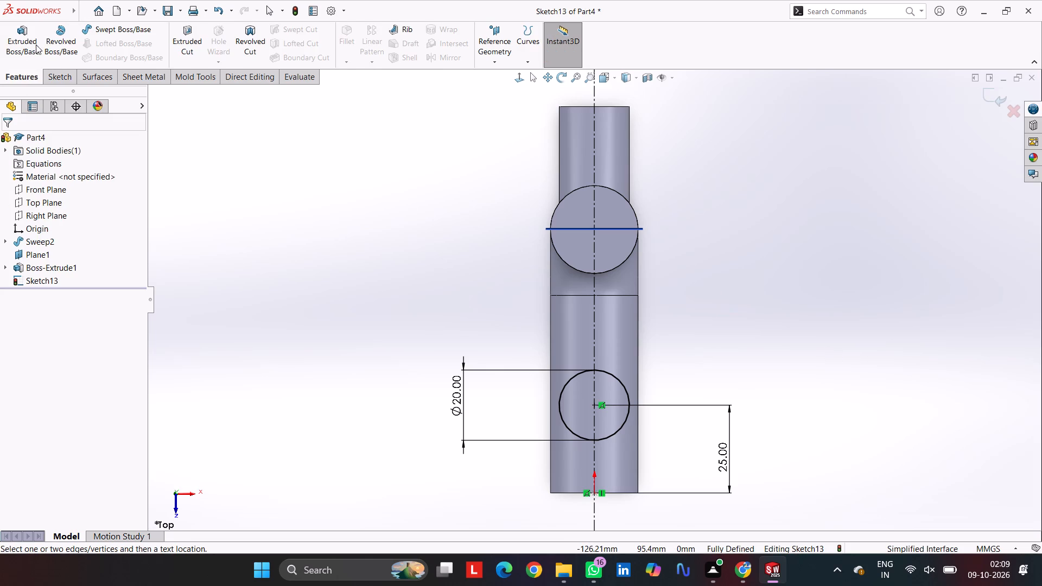
click(22, 36)
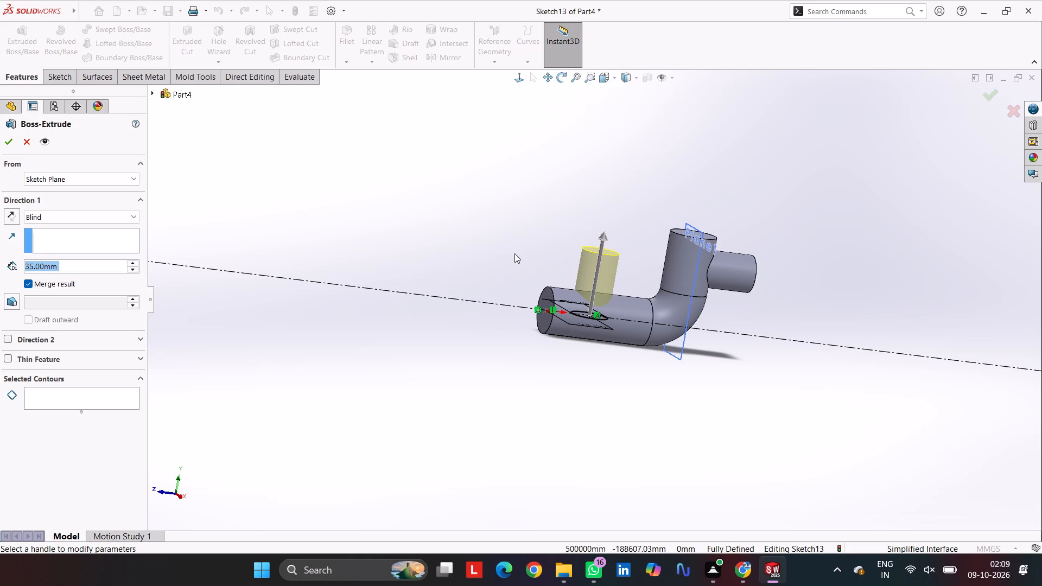
text(29)
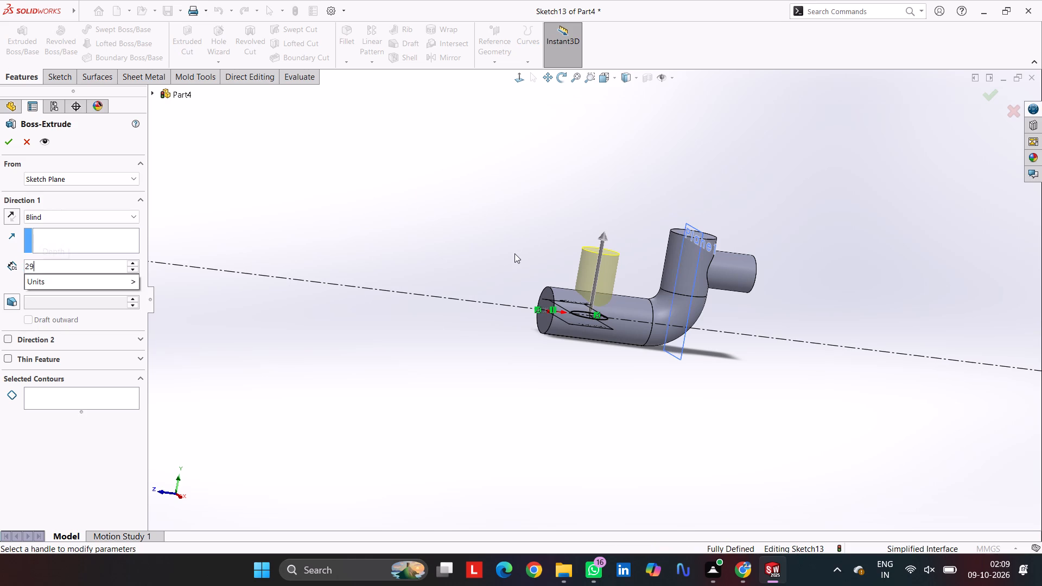
key(Return)
key(Return)
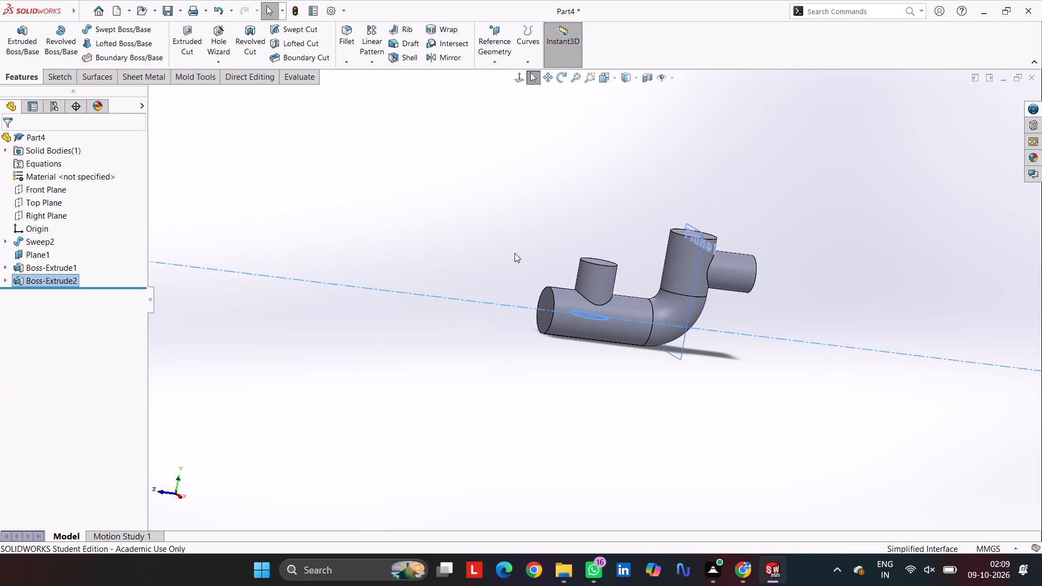
click(515, 206)
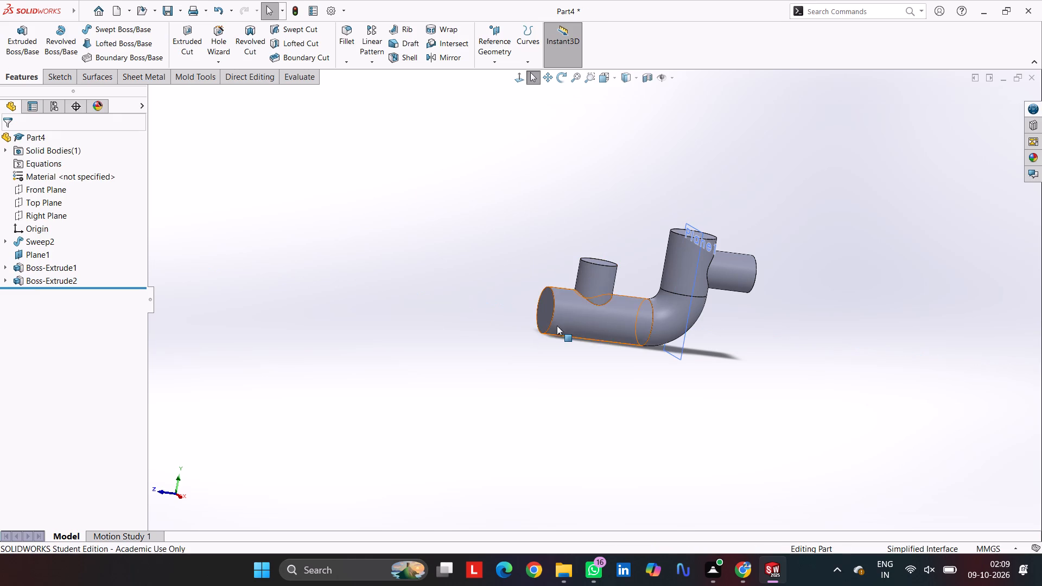
Start a new sketch on the circular end face of the elbow's horizontal leg.
click(541, 313)
click(594, 279)
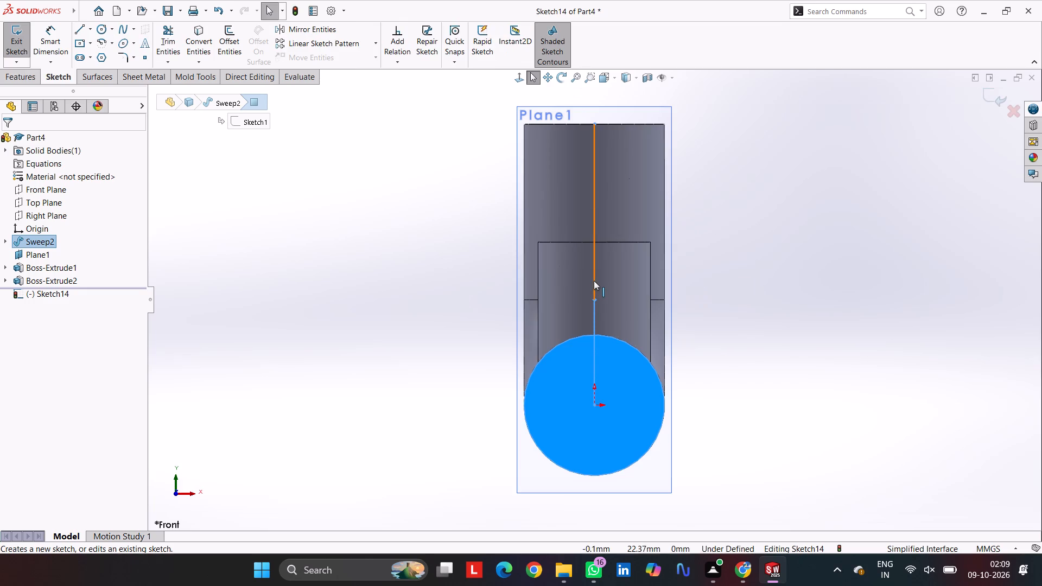
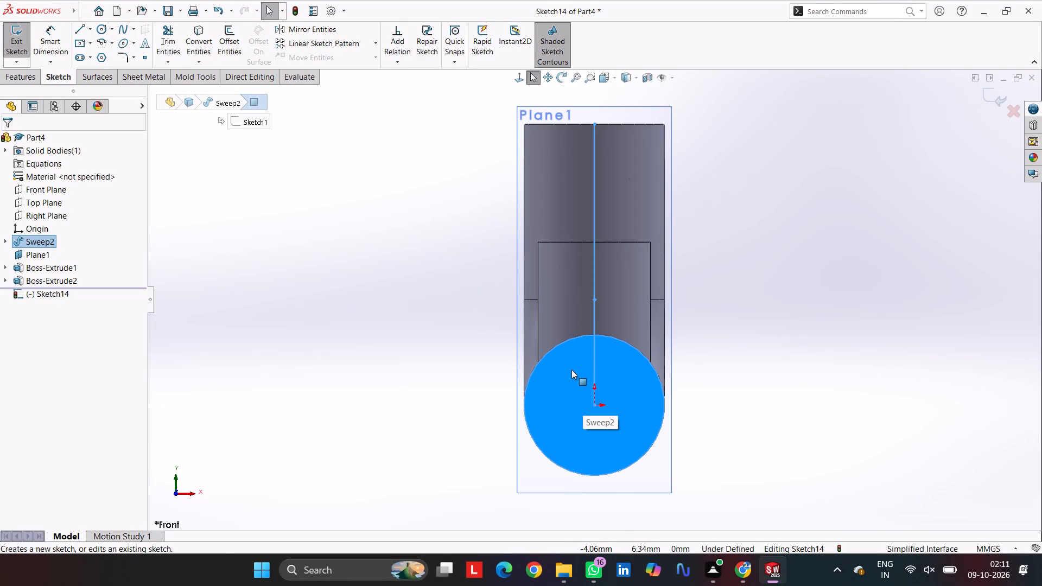
Sketch a circle centred on the origin of the leg's end face and dimension its diameter to 57.5 mm.
click(100, 26)
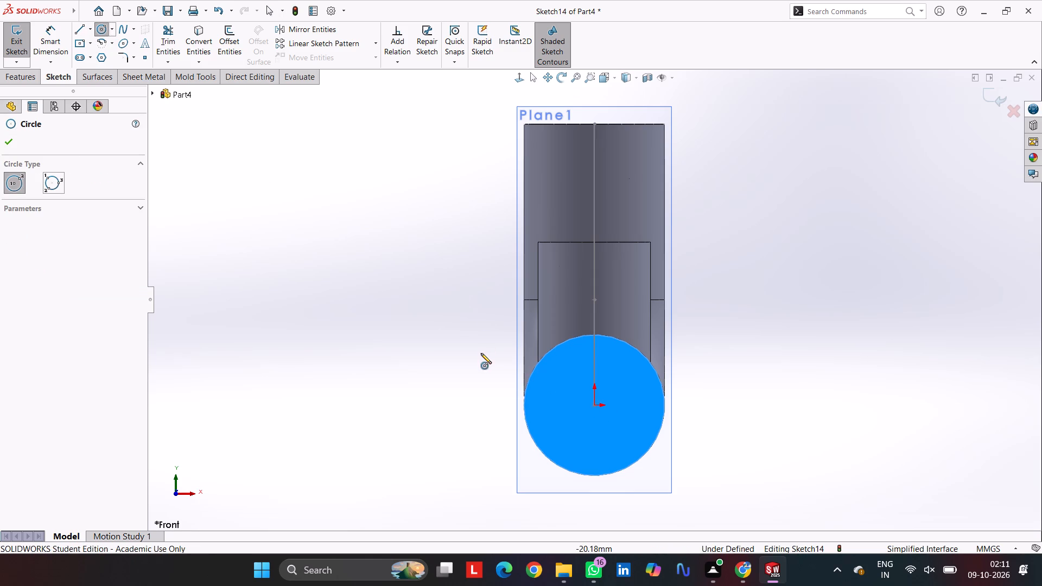
click(595, 405)
drag(802, 462, 744, 432)
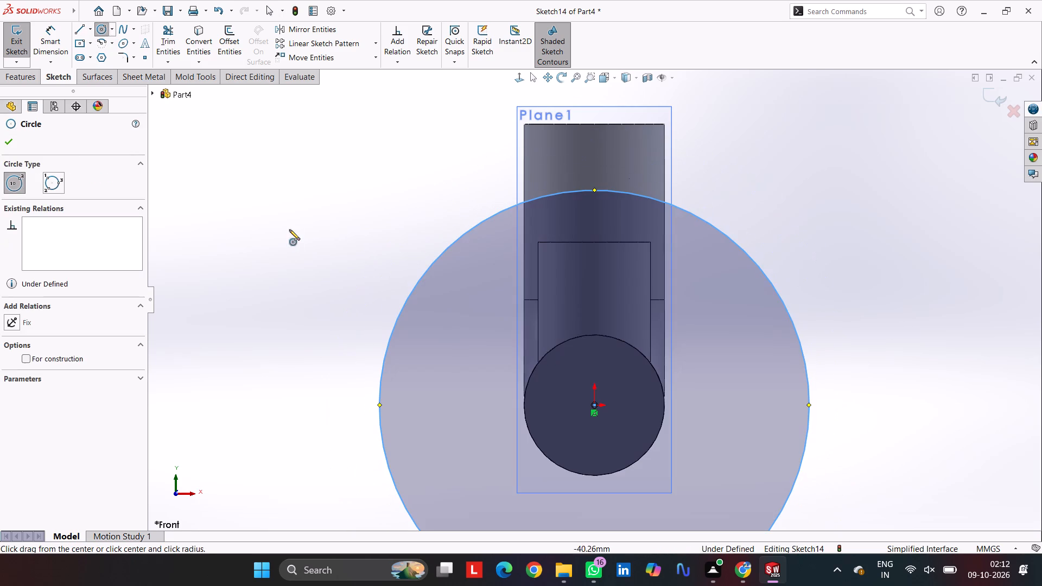
click(49, 42)
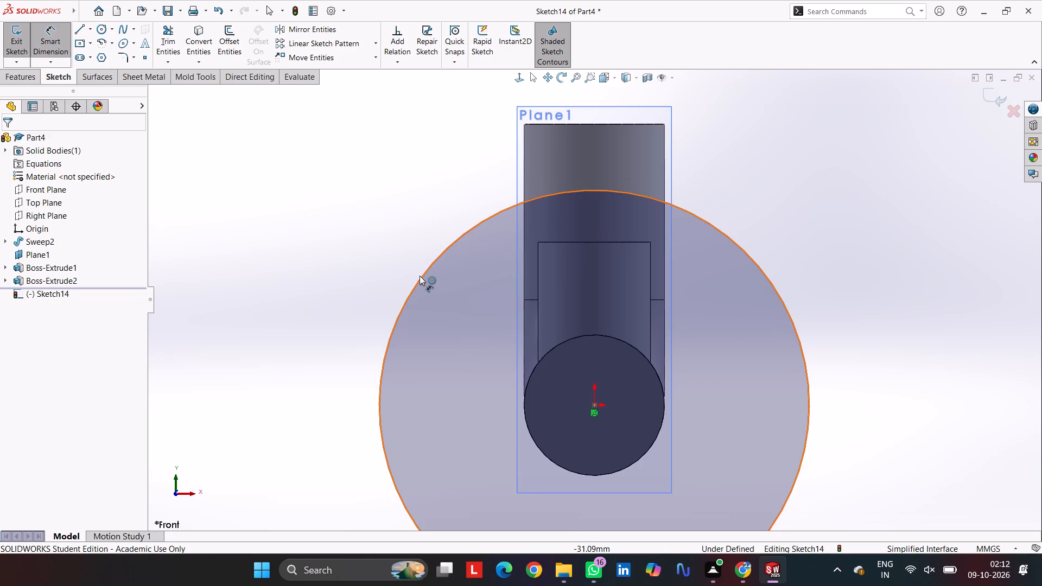
click(420, 276)
click(366, 193)
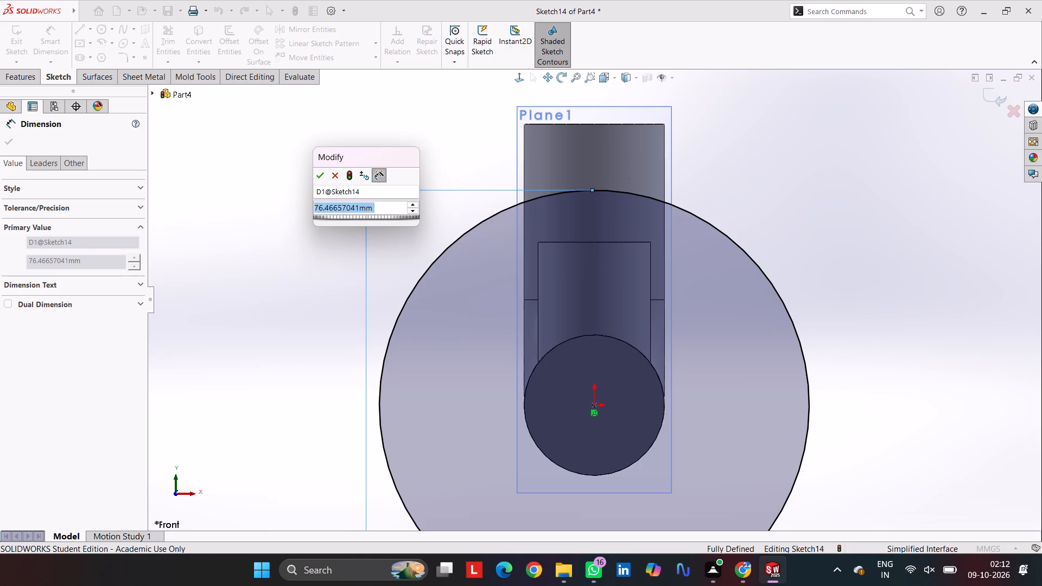
text(57.5)
key(Return)
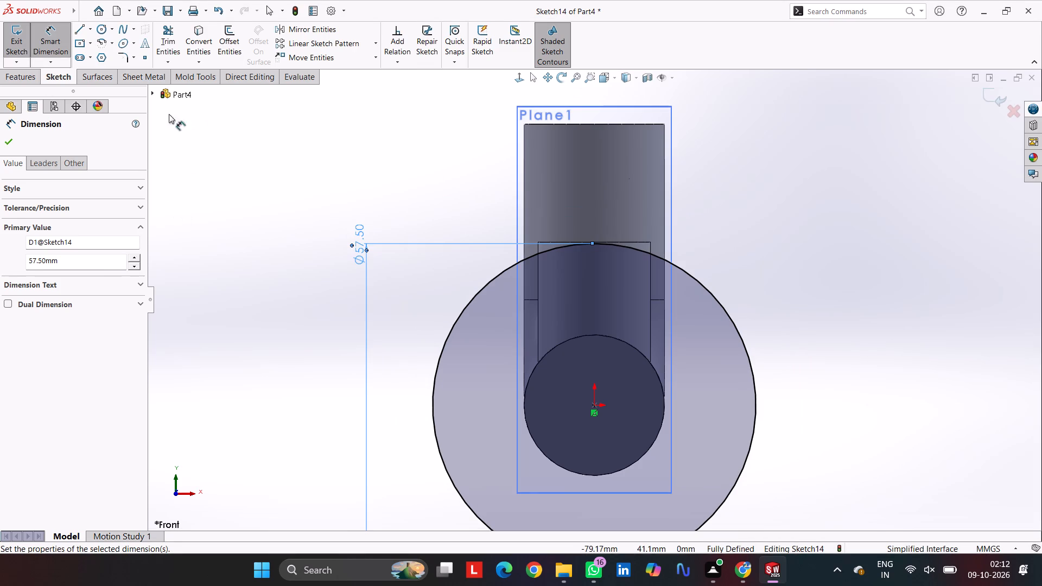
Sketch a second circle centred on the origin inside the first and dimension its diameter to 47.5 mm.
click(106, 31)
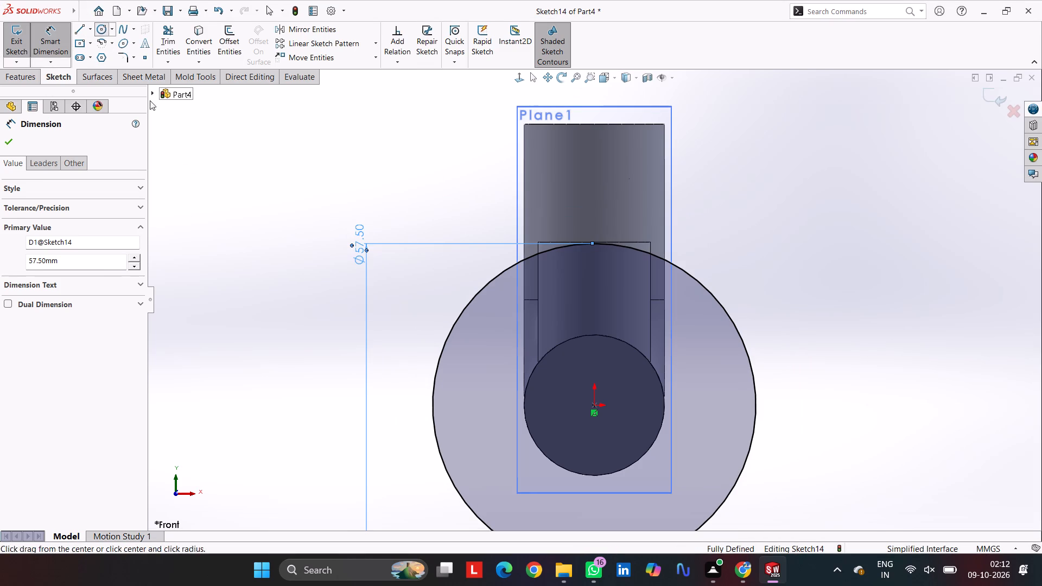
click(595, 407)
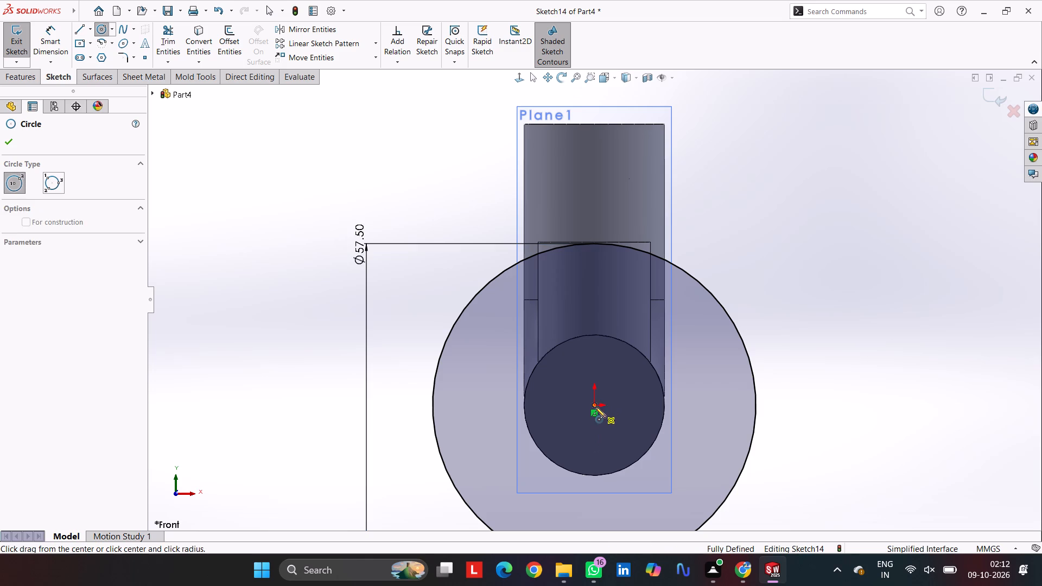
click(713, 429)
click(47, 32)
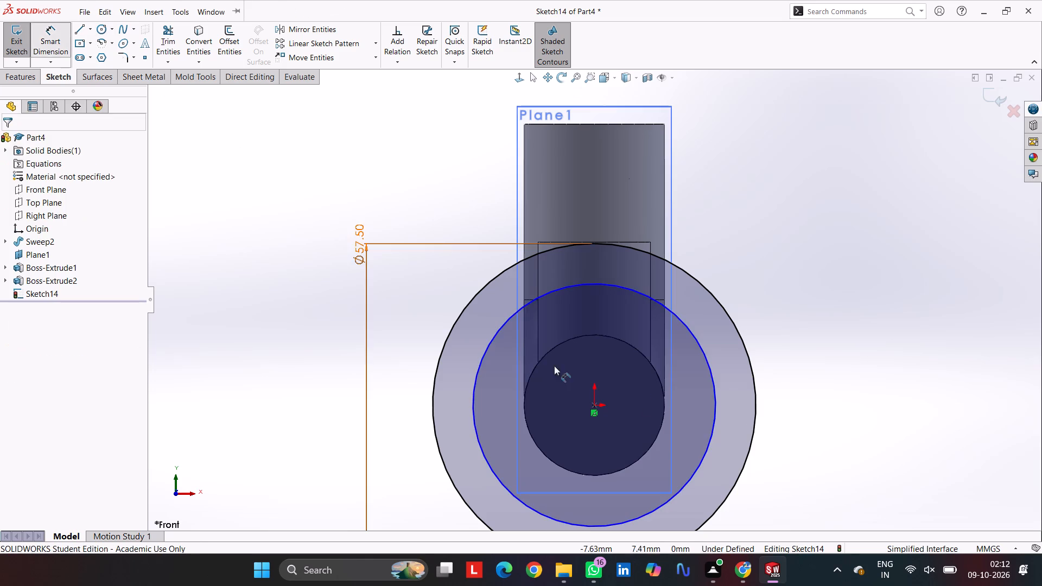
click(514, 314)
click(349, 296)
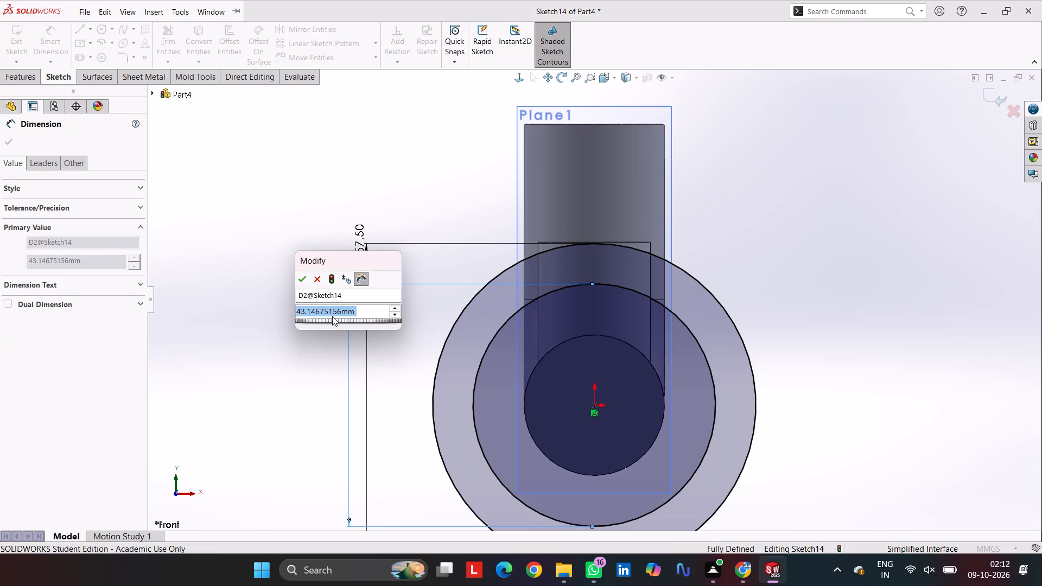
text(47.5)
key(Return)
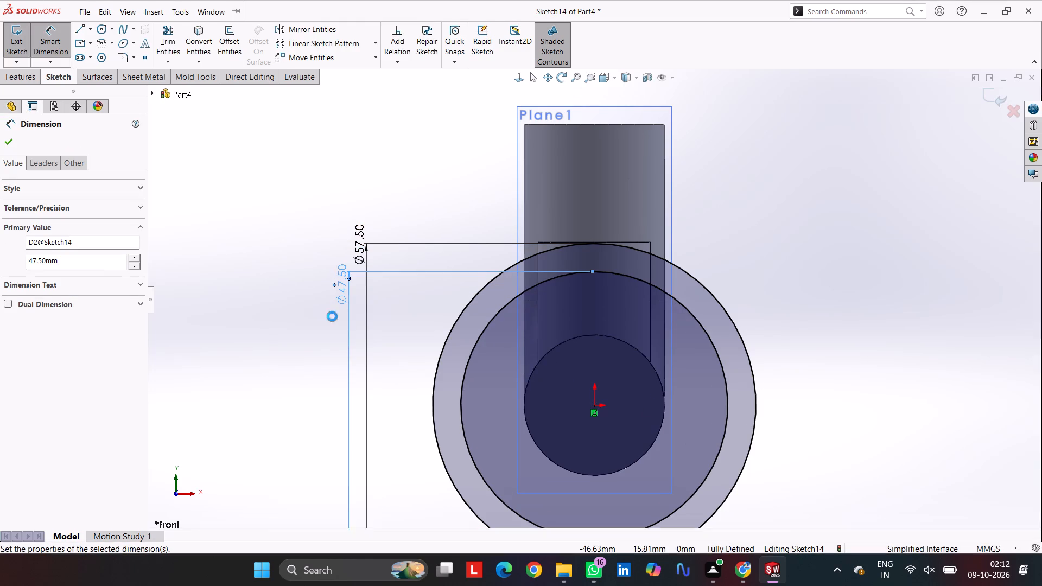
Convert the 47.5 mm circle to construction geometry.
click(632, 277)
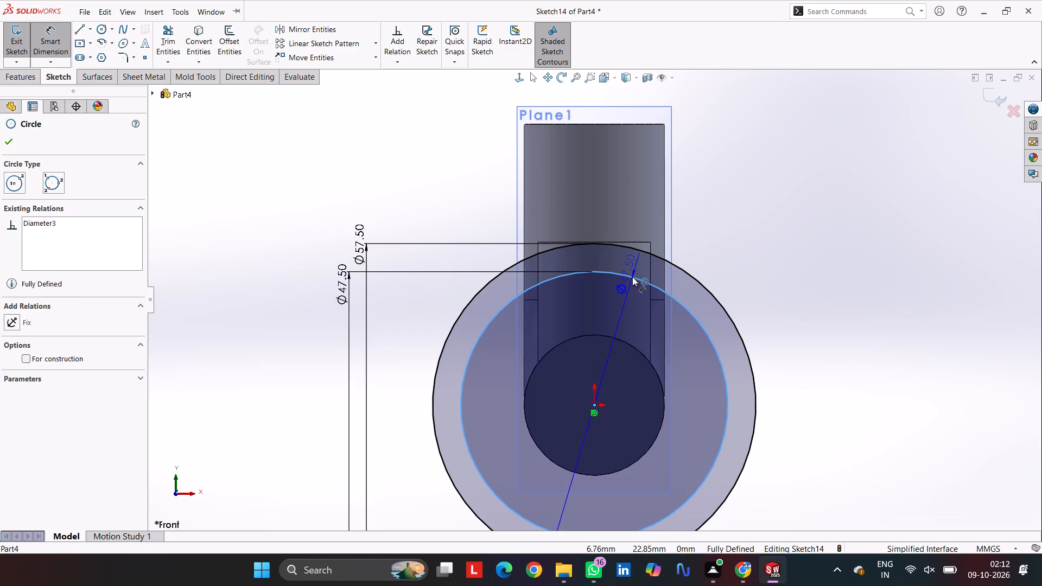
key(Escape)
key(Escape)
click(632, 277)
key(Escape)
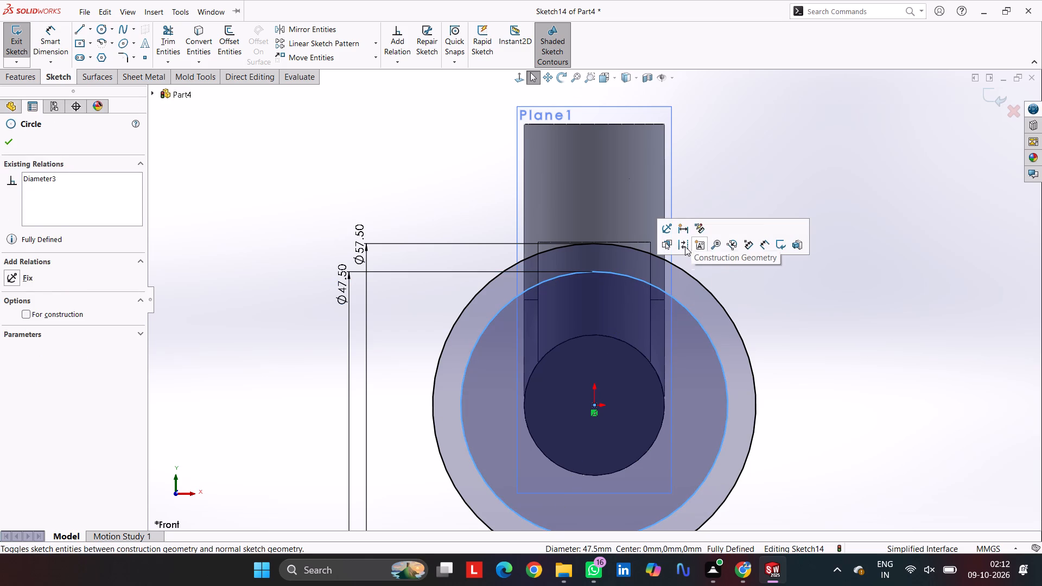
click(685, 246)
click(867, 409)
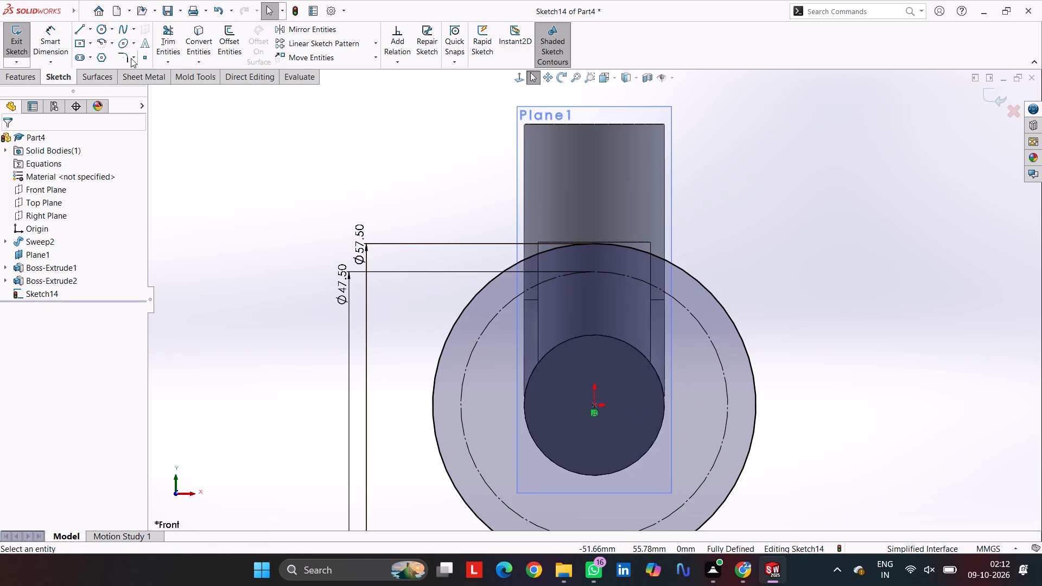
Draw one vertical and one horizontal infinite-length construction line through the origin.
click(82, 29)
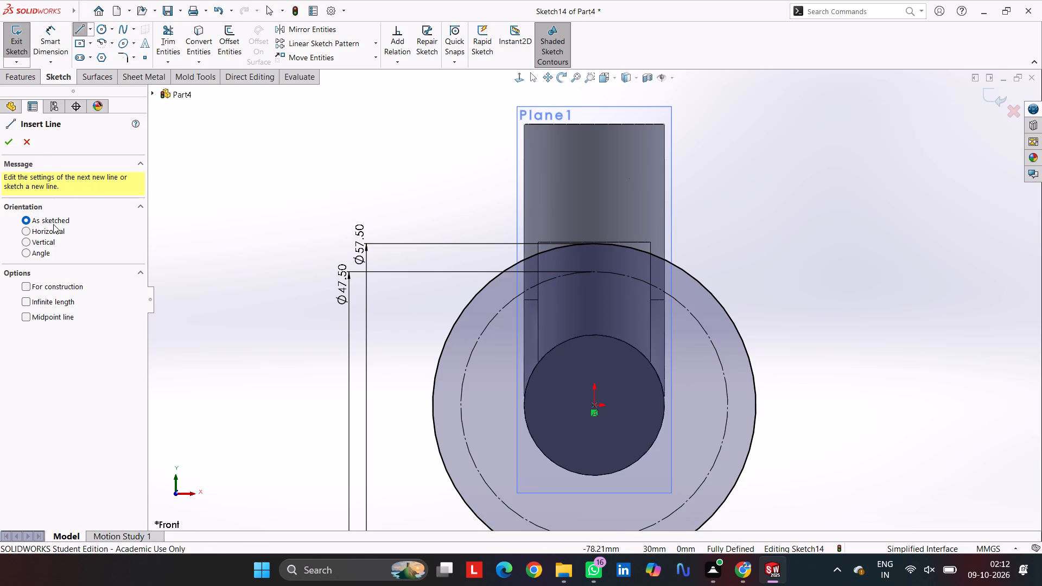
click(47, 238)
click(42, 299)
click(49, 288)
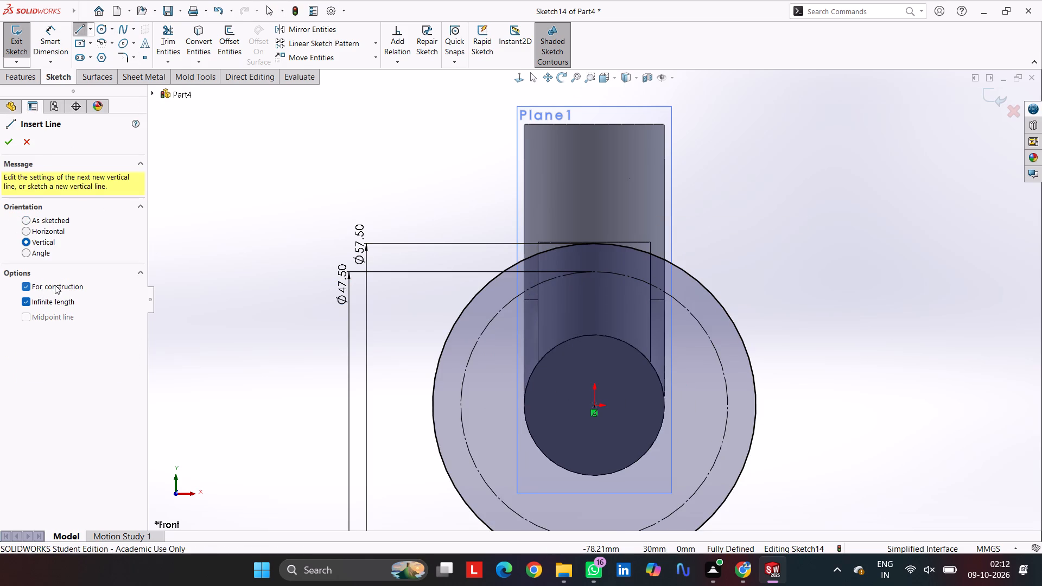
click(595, 404)
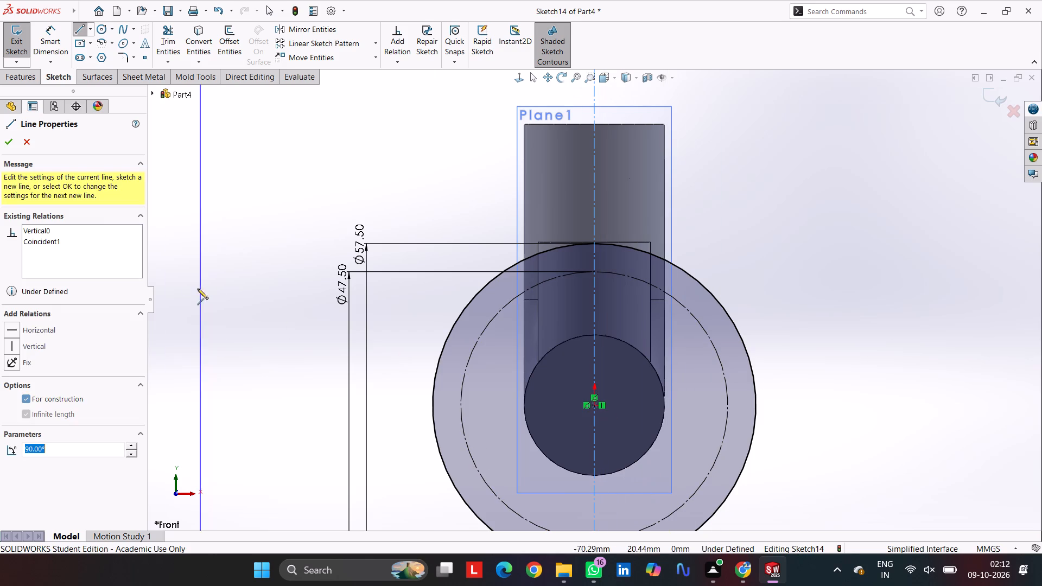
click(9, 141)
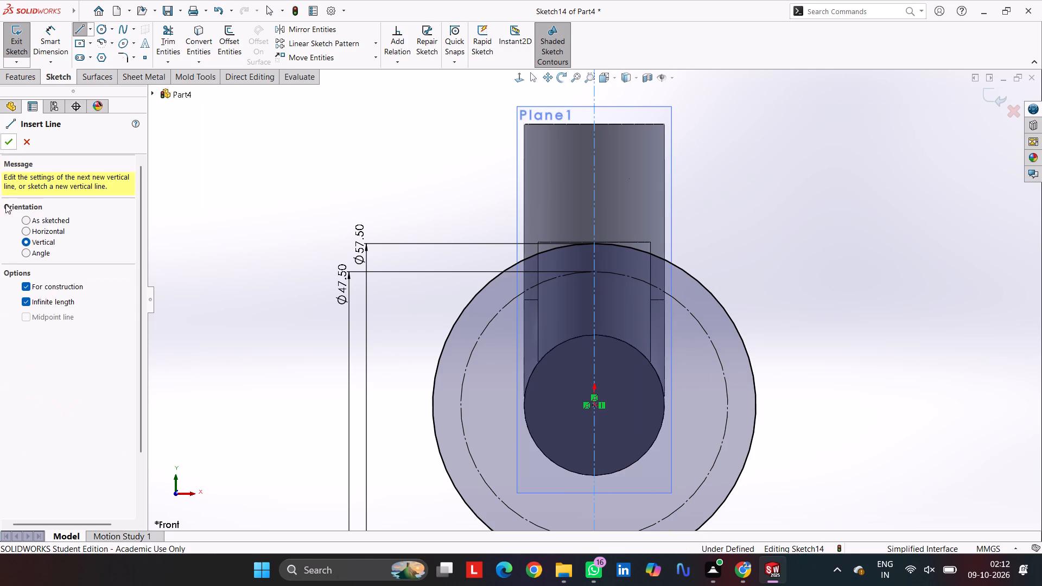
click(50, 230)
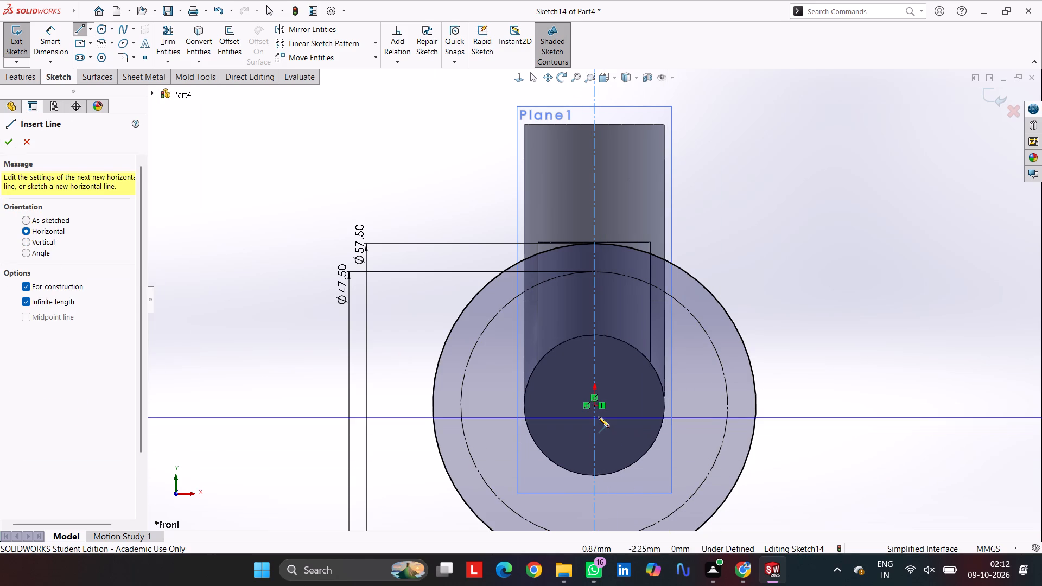
click(596, 405)
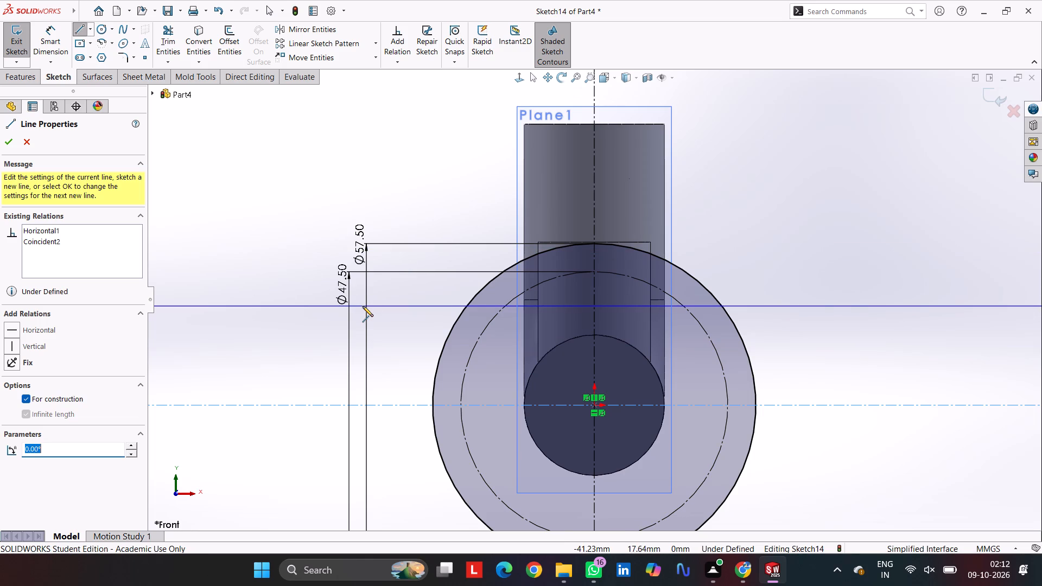
click(11, 143)
key(Escape)
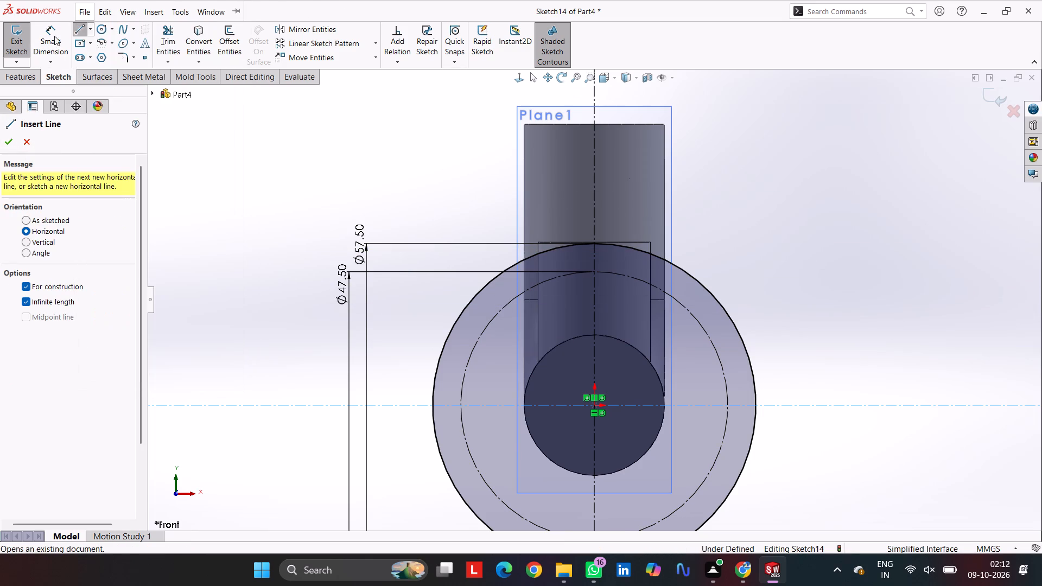
Sketch a bolt-hole circle where the vertical centreline meets the top of the 47.5 mm construction circle, and set its diameter to 5 mm.
click(101, 29)
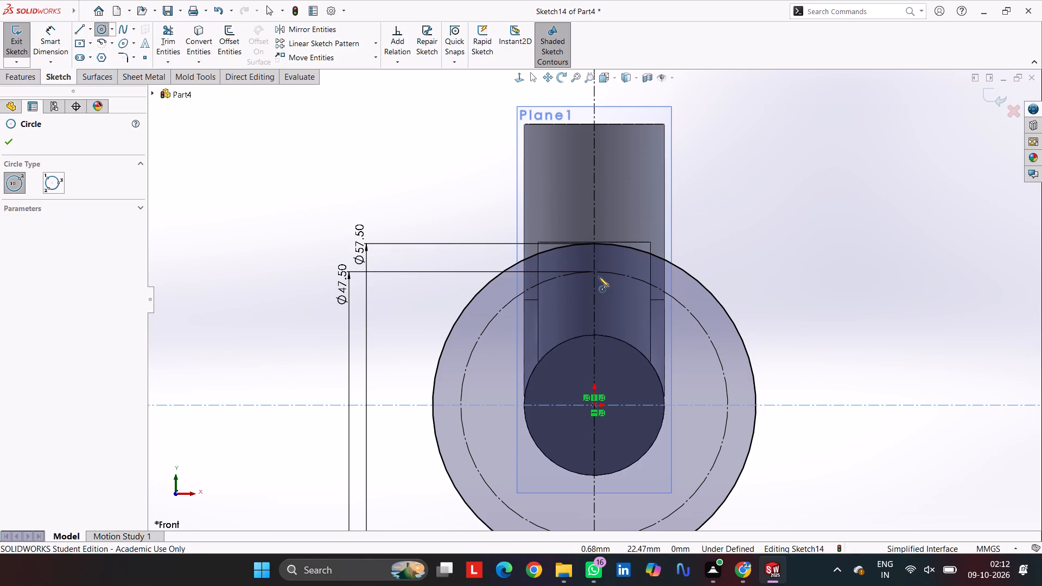
click(593, 273)
click(598, 297)
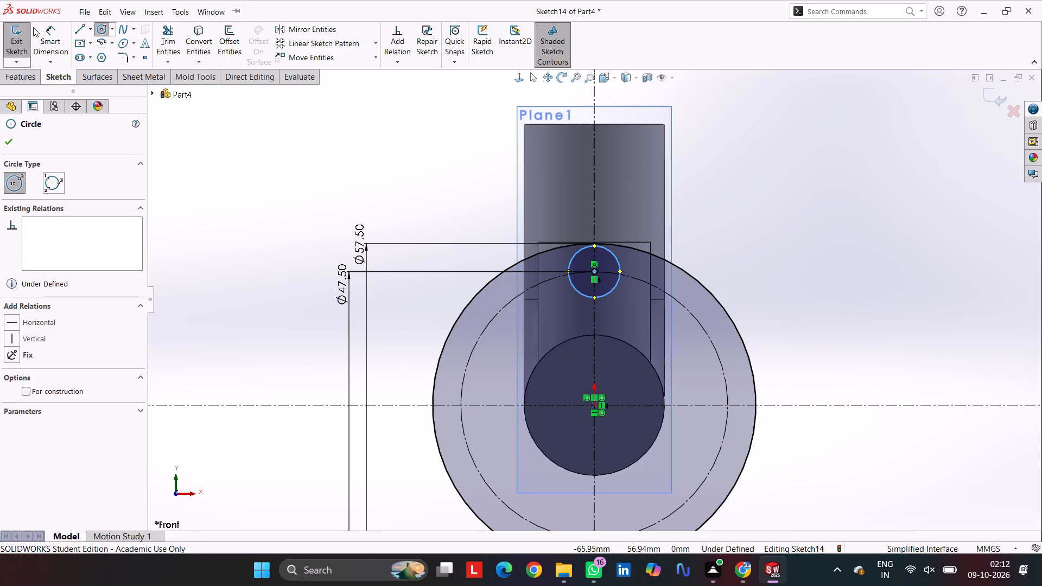
click(34, 28)
click(609, 251)
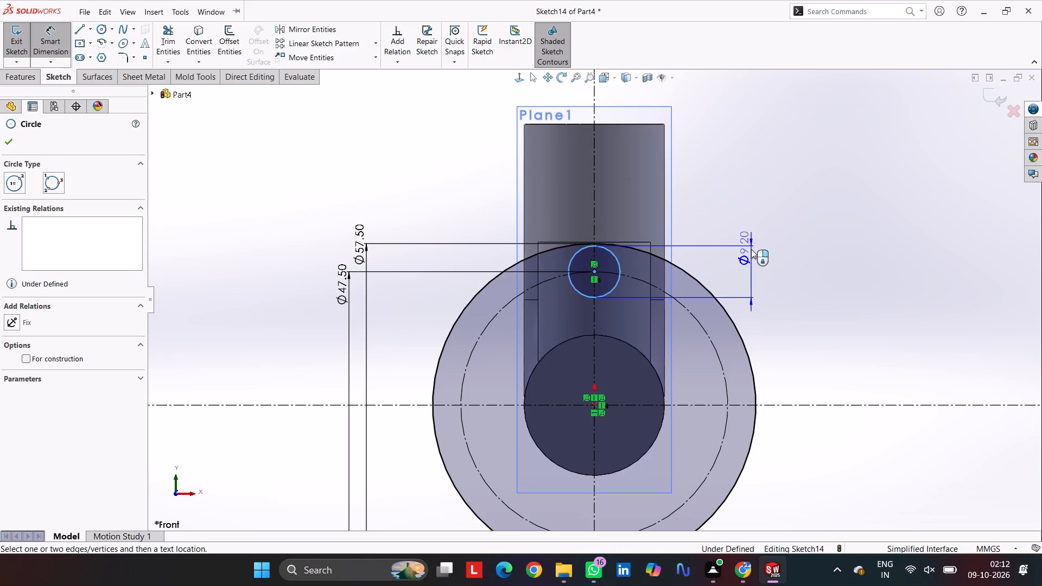
click(751, 249)
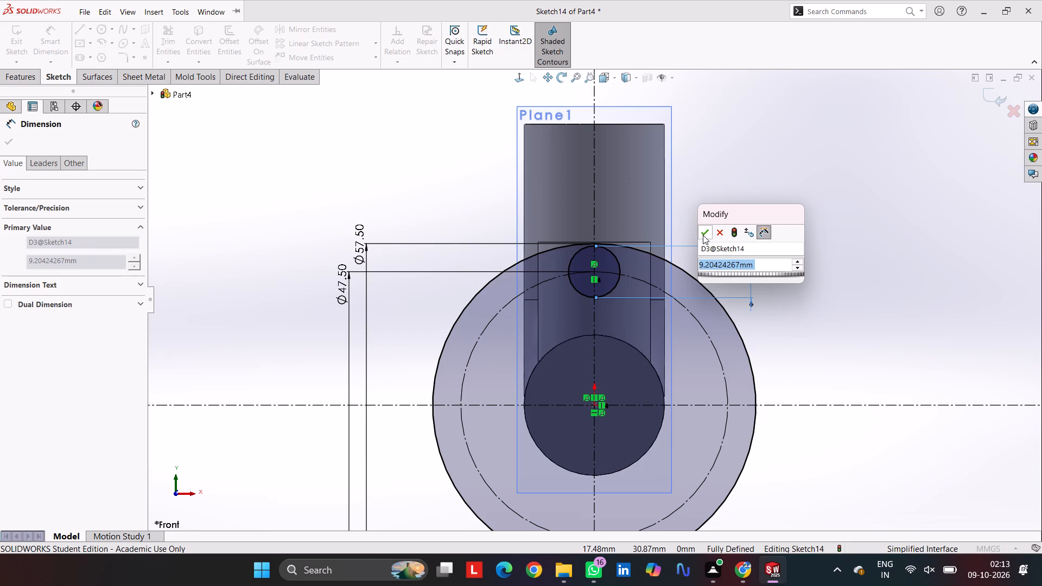
click(703, 235)
click(751, 262)
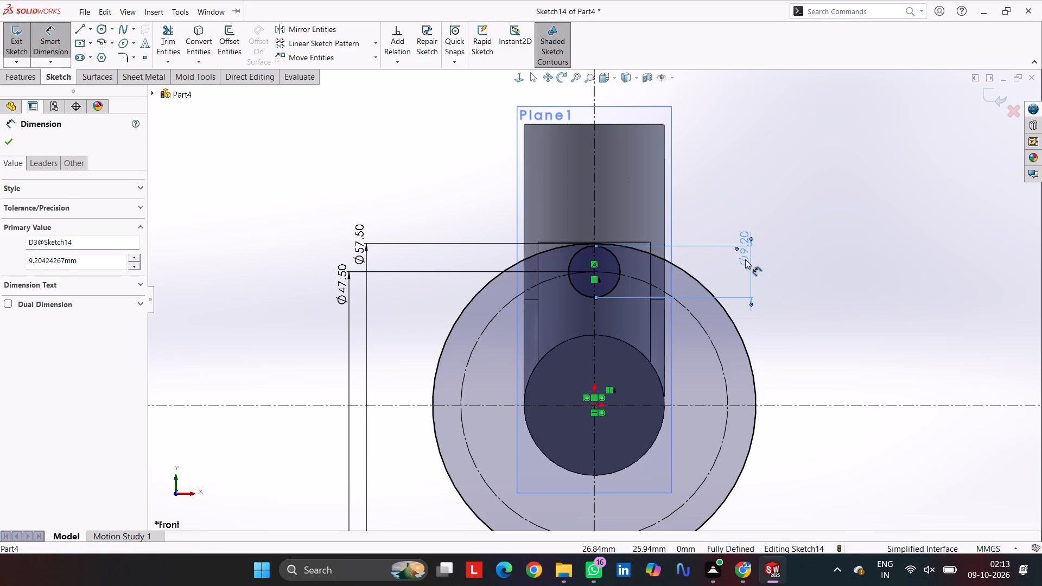
double_click(745, 259)
key(5)
key(Return)
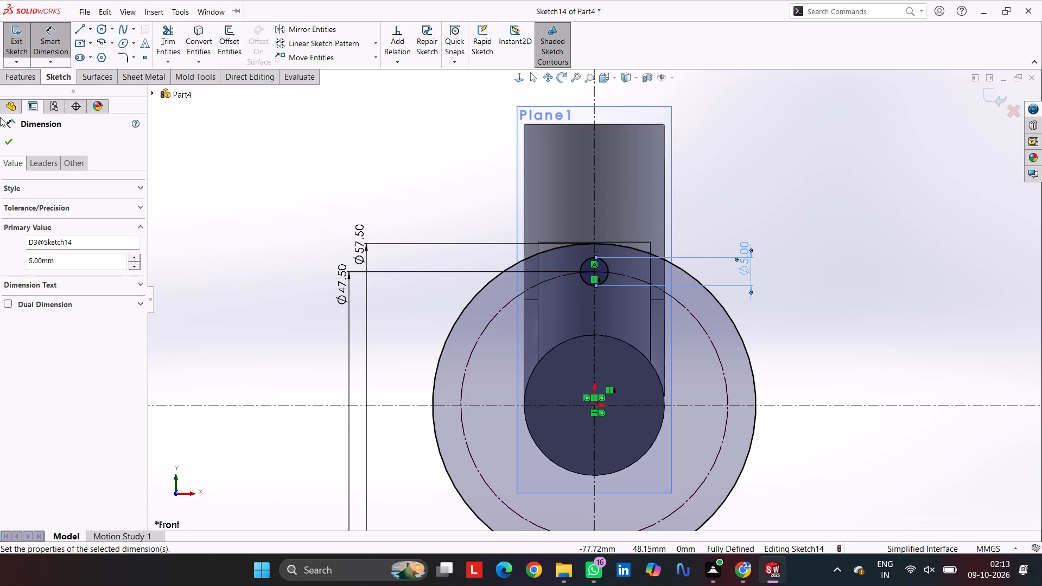
click(10, 141)
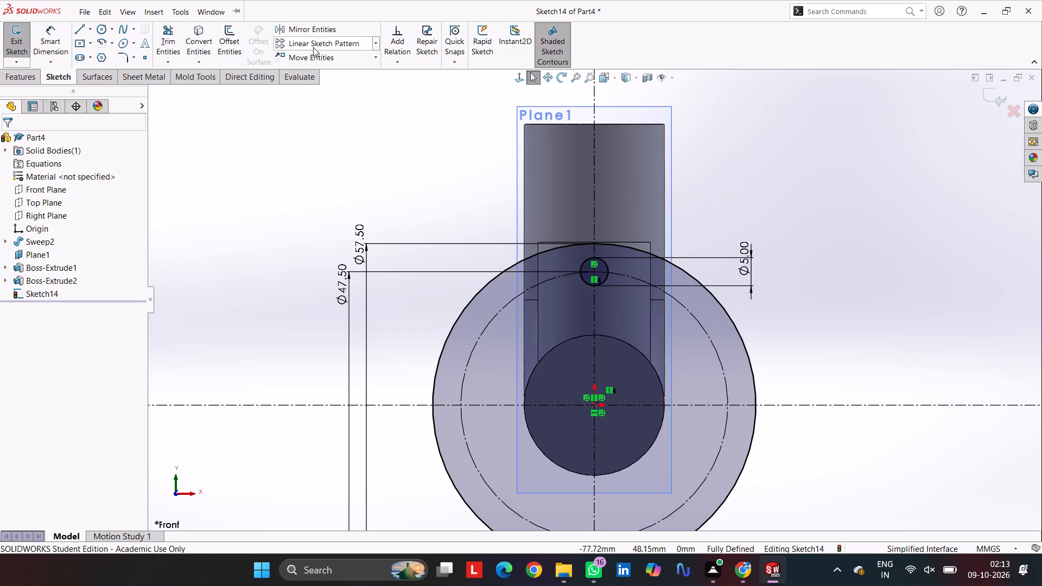
Circular-pattern the 5 mm circle about the origin with 6 equally spaced instances over 360 degrees.
click(377, 45)
click(338, 72)
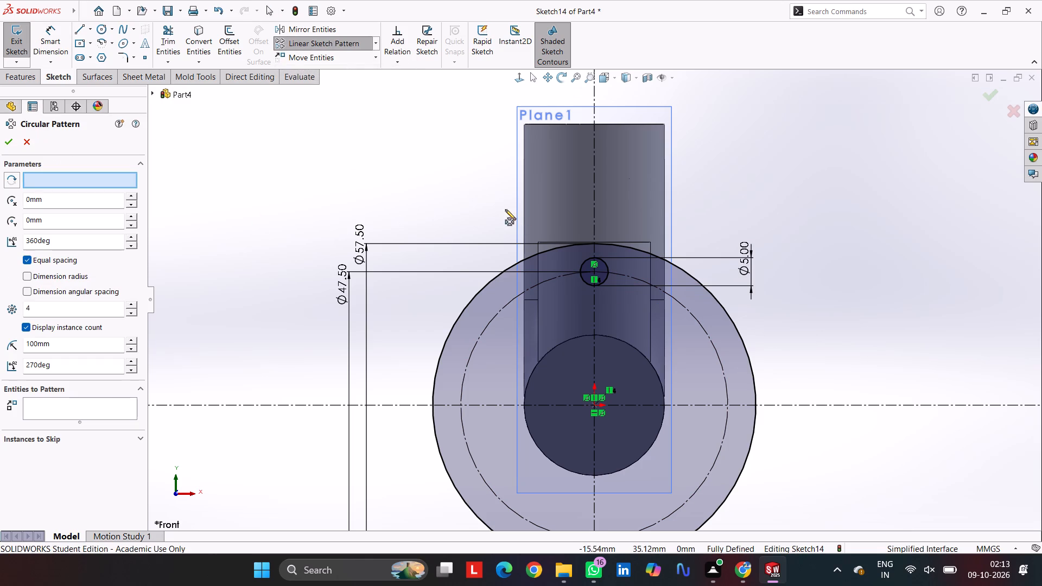
click(595, 404)
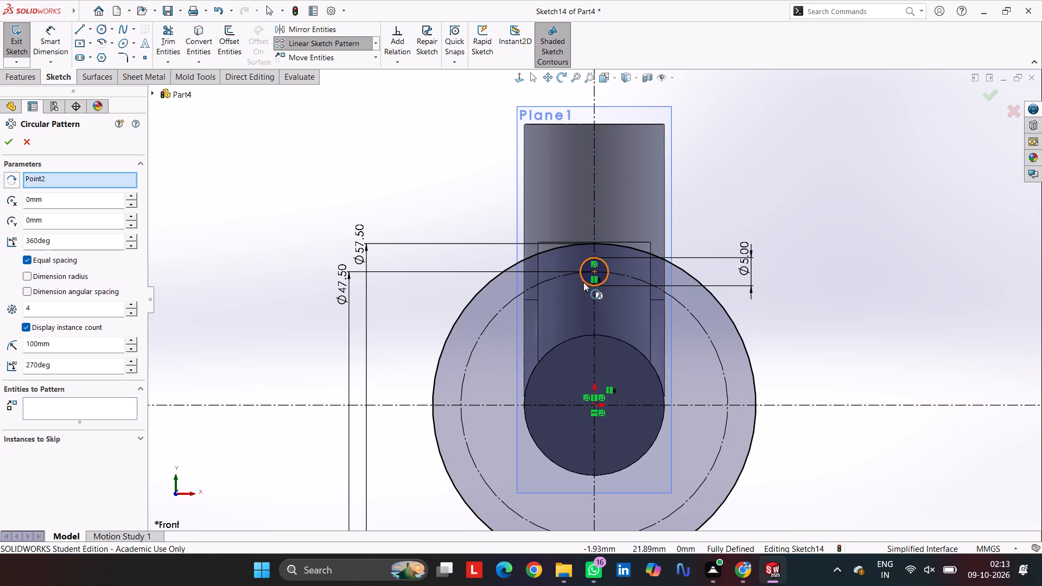
click(583, 282)
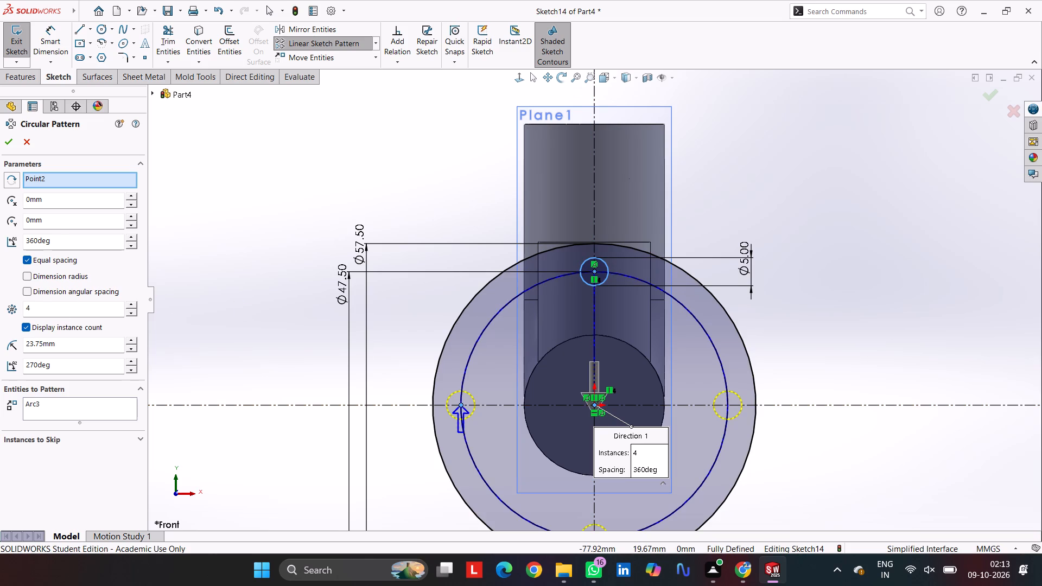
drag(61, 310, 0, 308)
key(6)
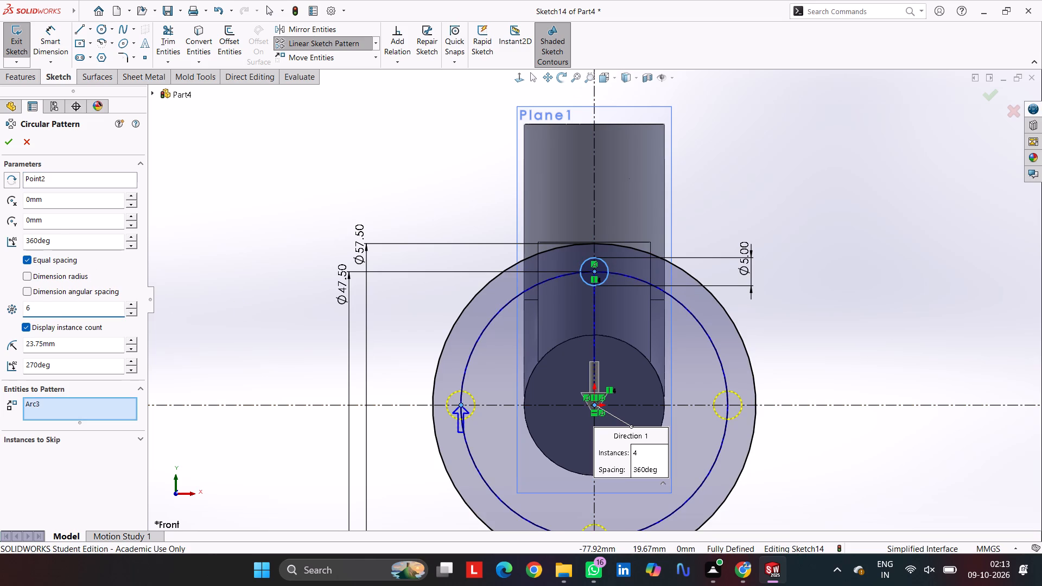
key(Return)
key(Return)
key(Return)
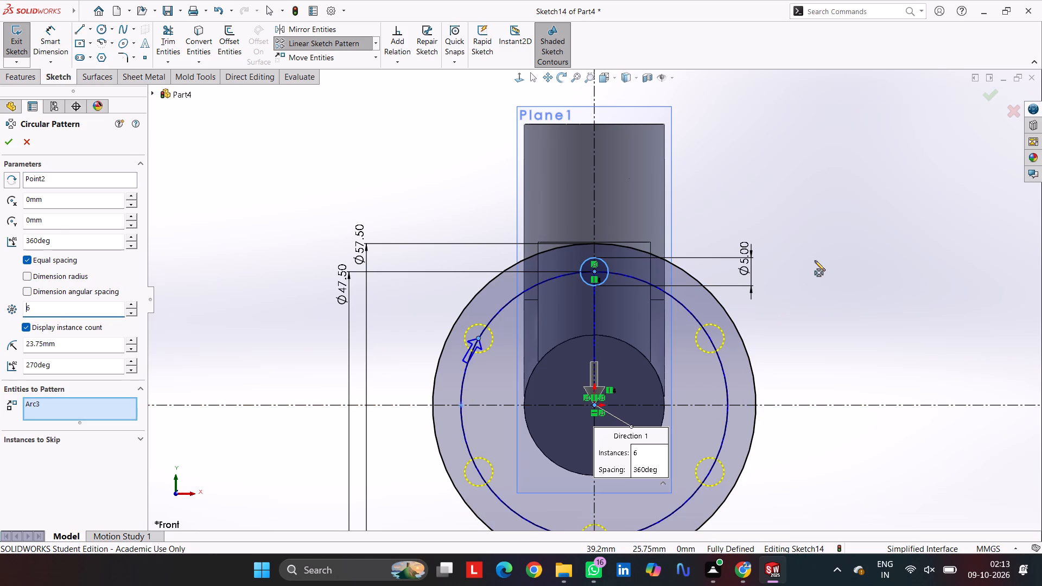
click(11, 146)
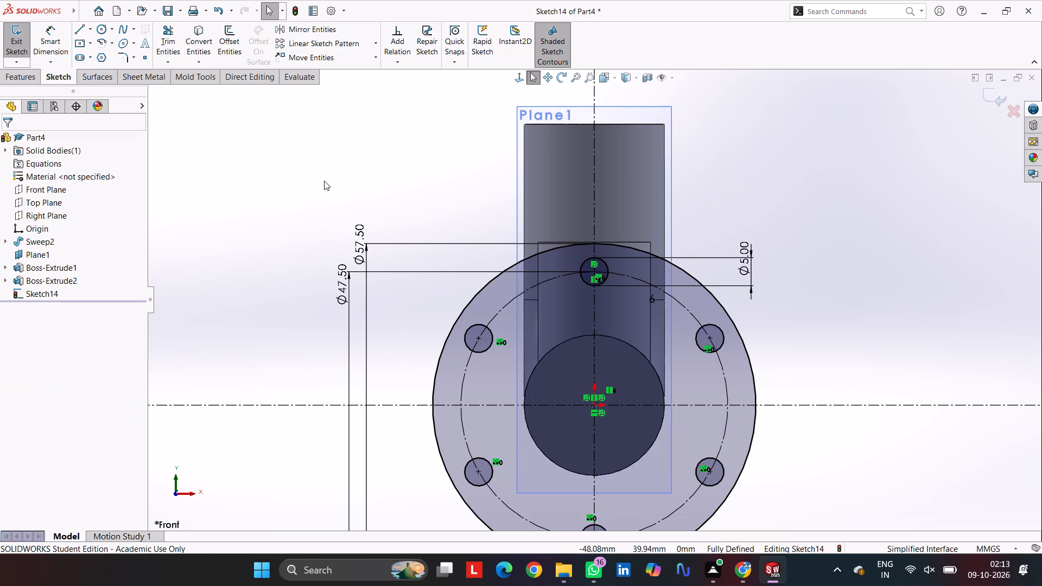
click(290, 153)
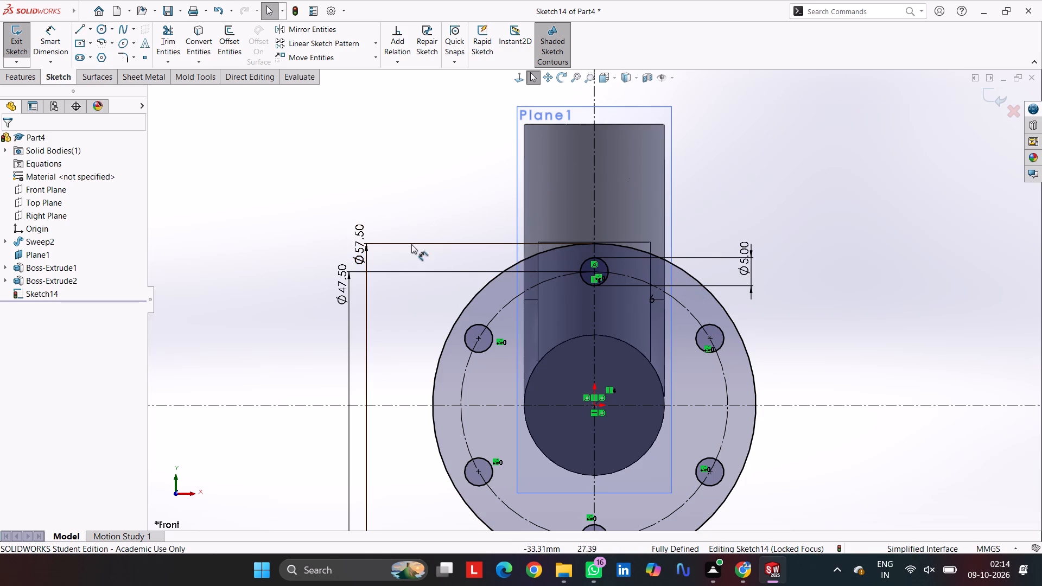
Extrude the flange sketch with its six holes 5 mm, with the direction reversed toward the pipe.
click(19, 72)
click(28, 36)
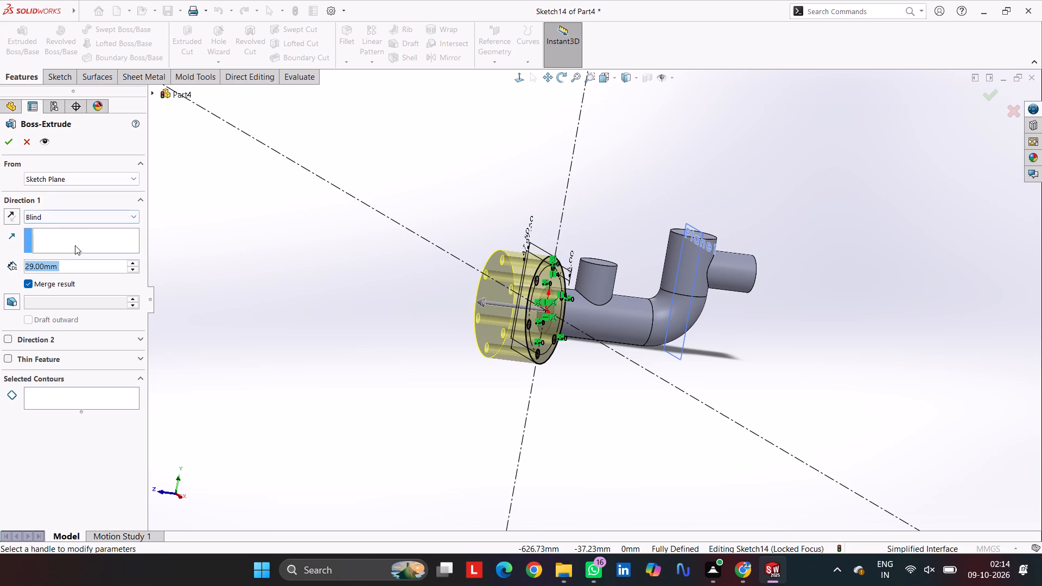
click(10, 217)
drag(77, 268, 0, 234)
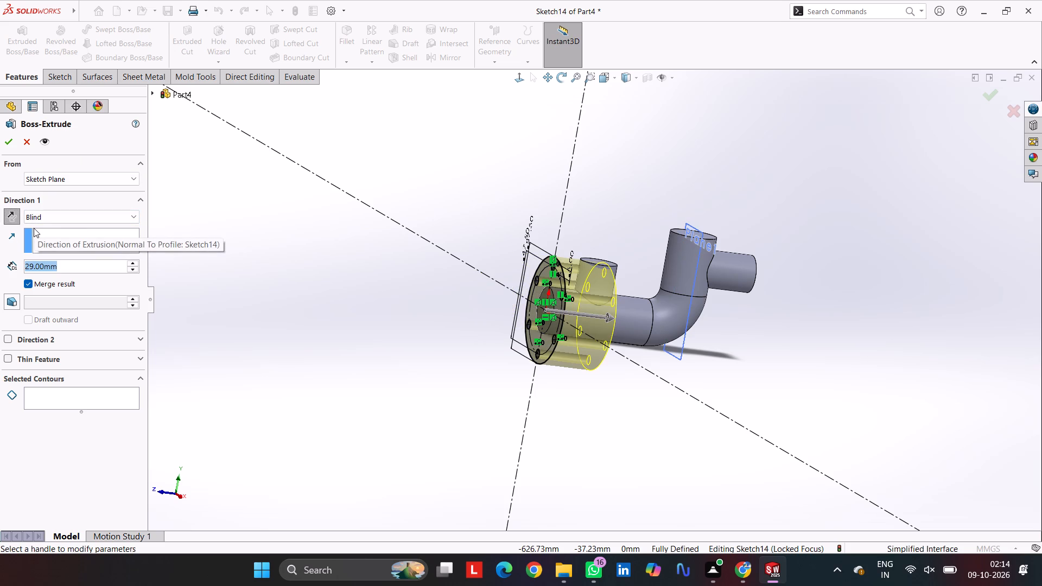
key(5)
key(Return)
key(Return)
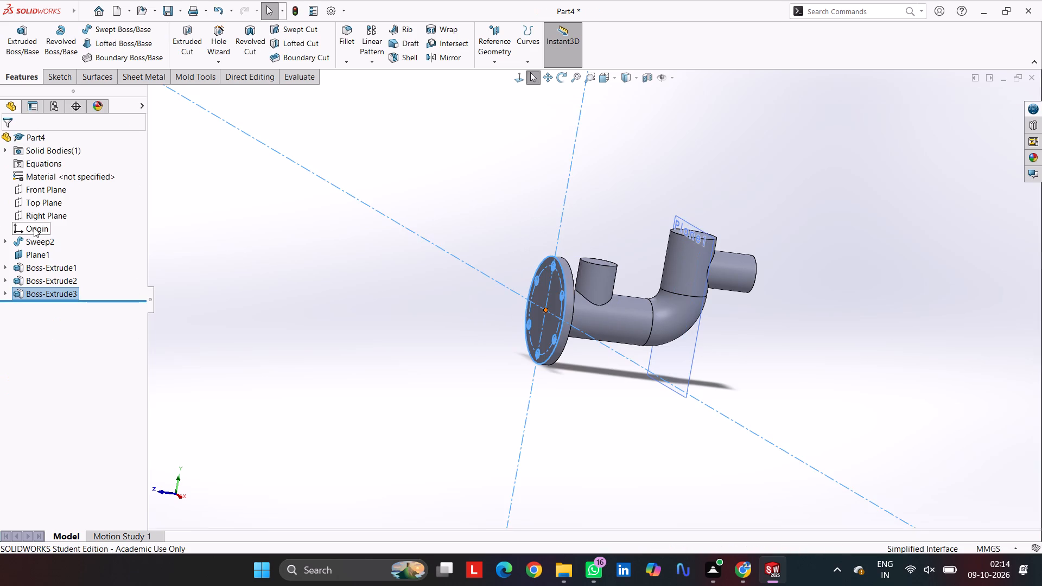
click(822, 299)
click(820, 308)
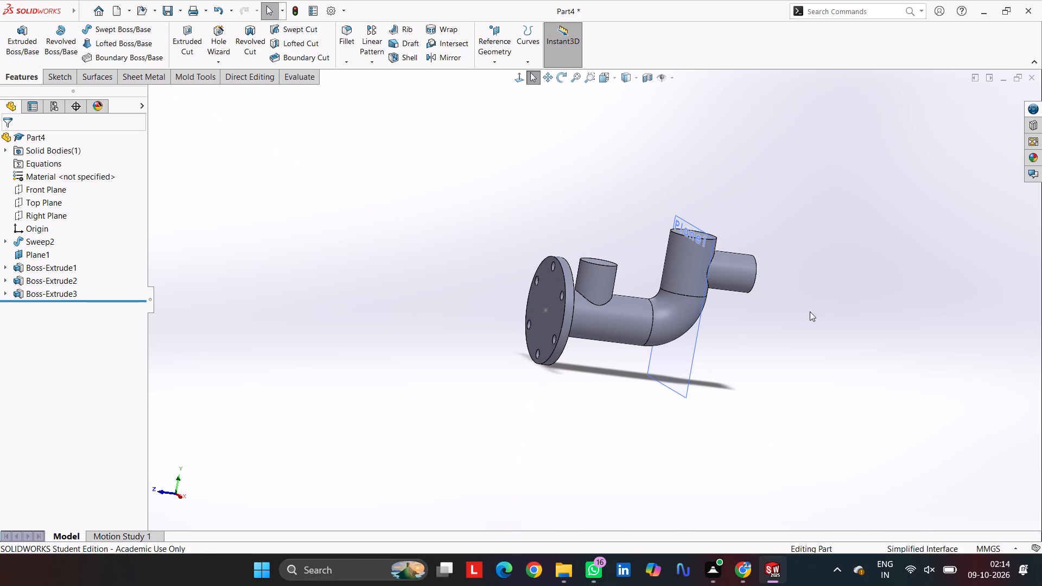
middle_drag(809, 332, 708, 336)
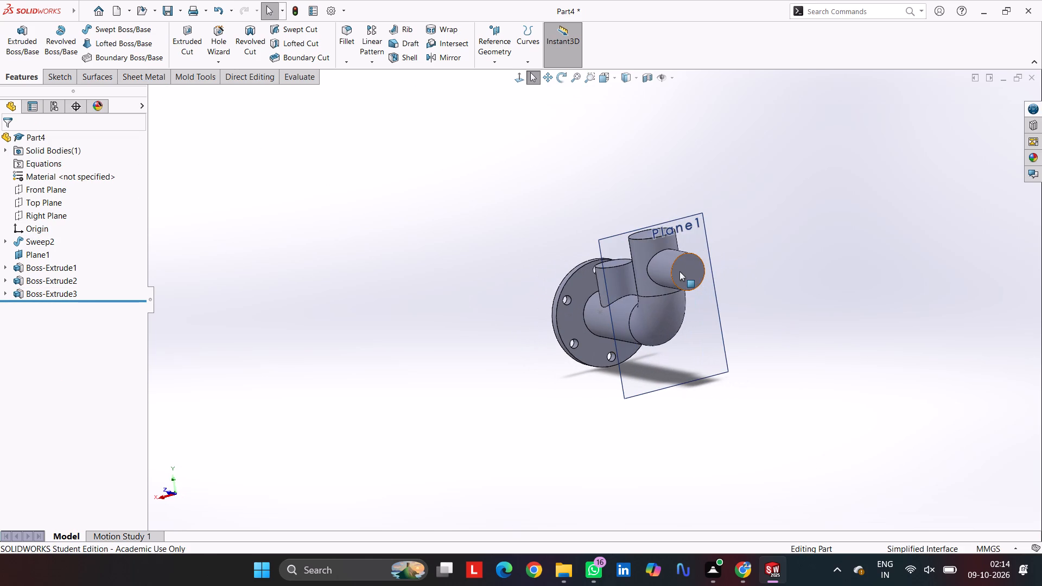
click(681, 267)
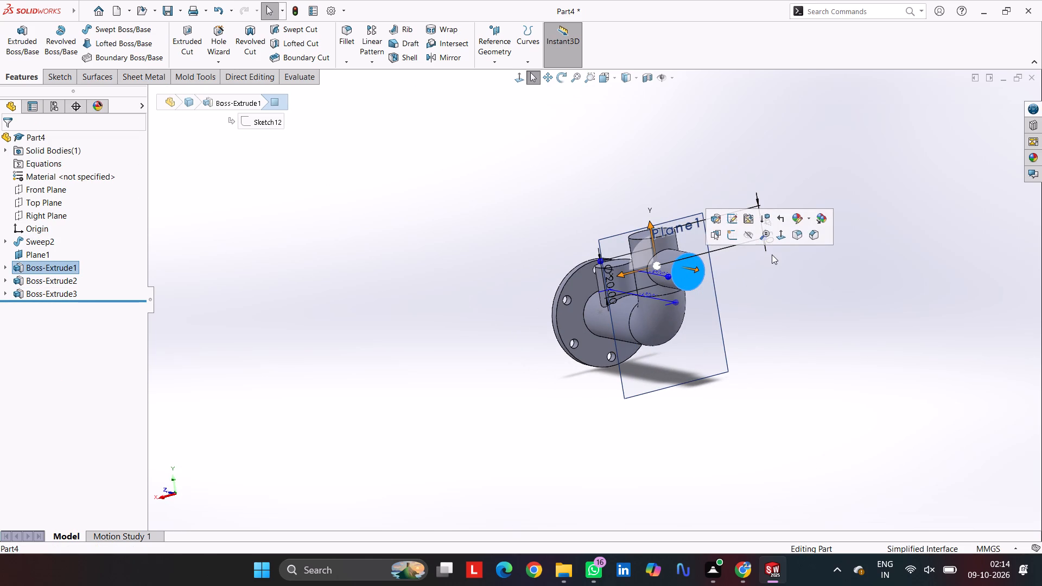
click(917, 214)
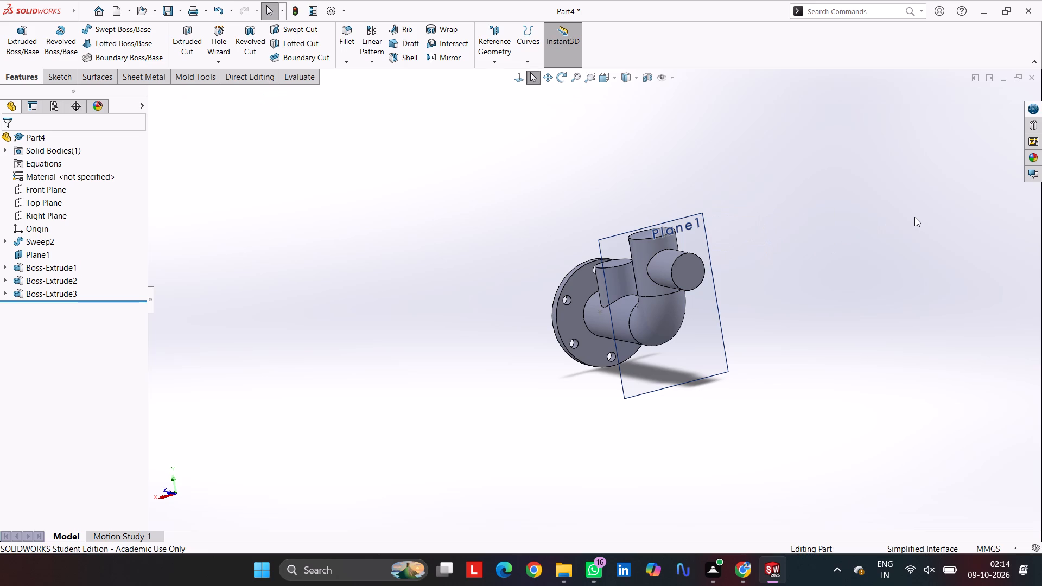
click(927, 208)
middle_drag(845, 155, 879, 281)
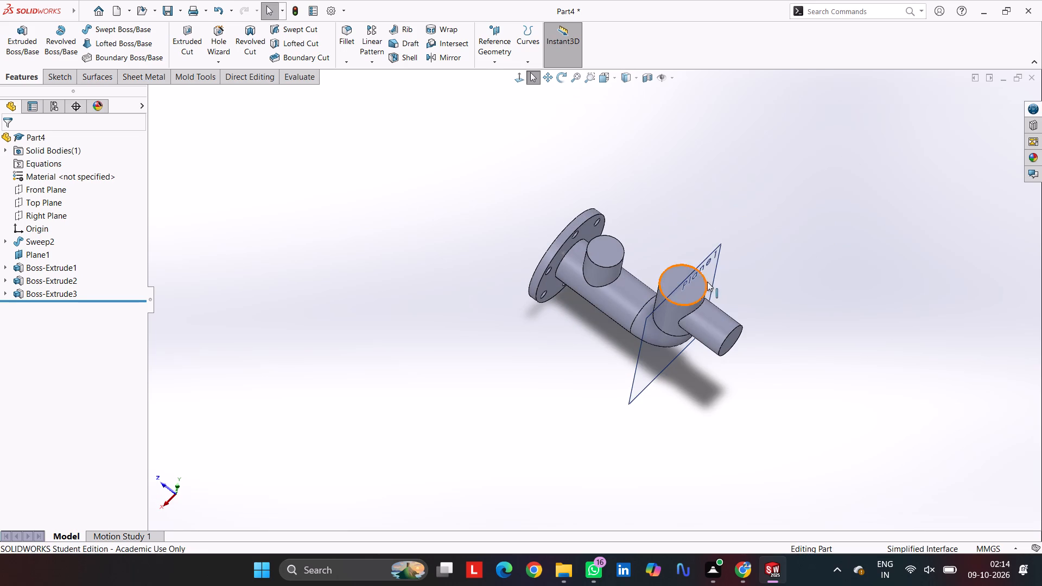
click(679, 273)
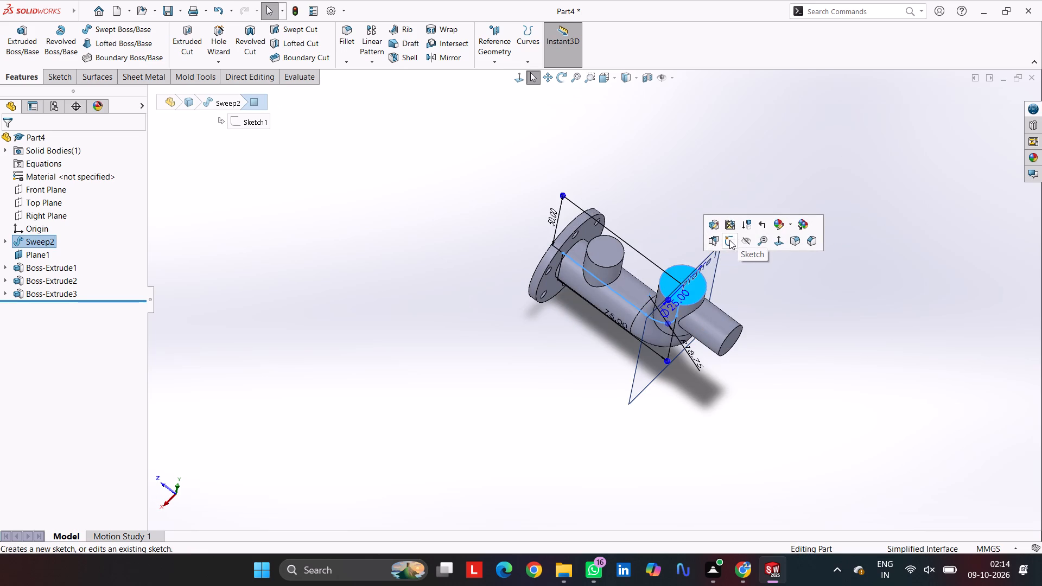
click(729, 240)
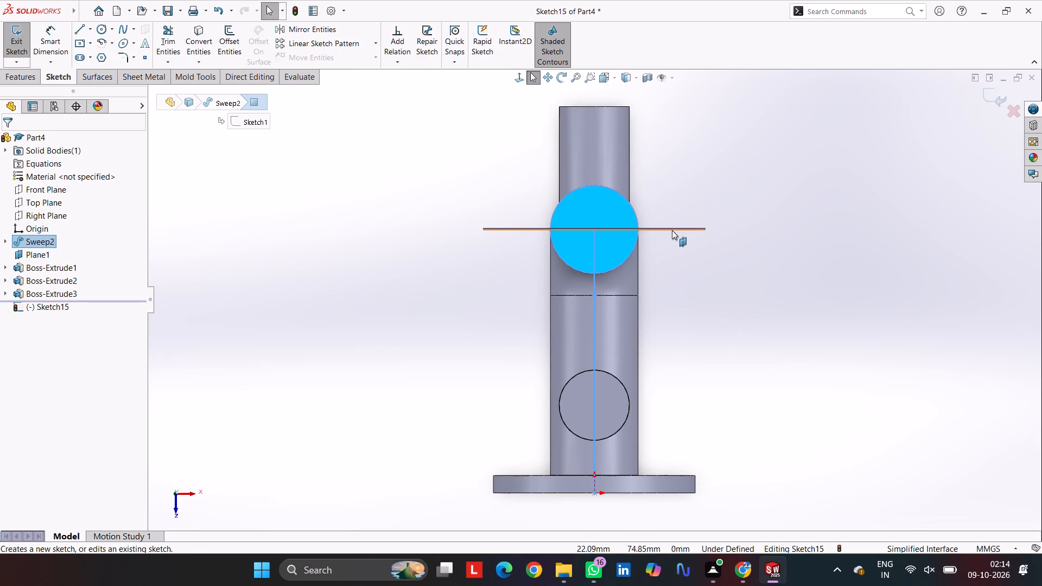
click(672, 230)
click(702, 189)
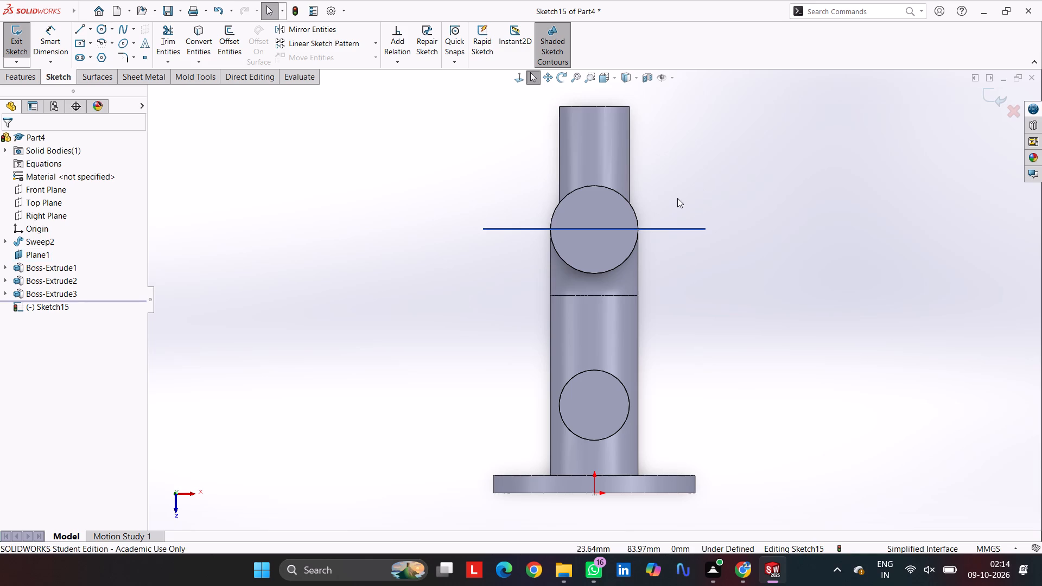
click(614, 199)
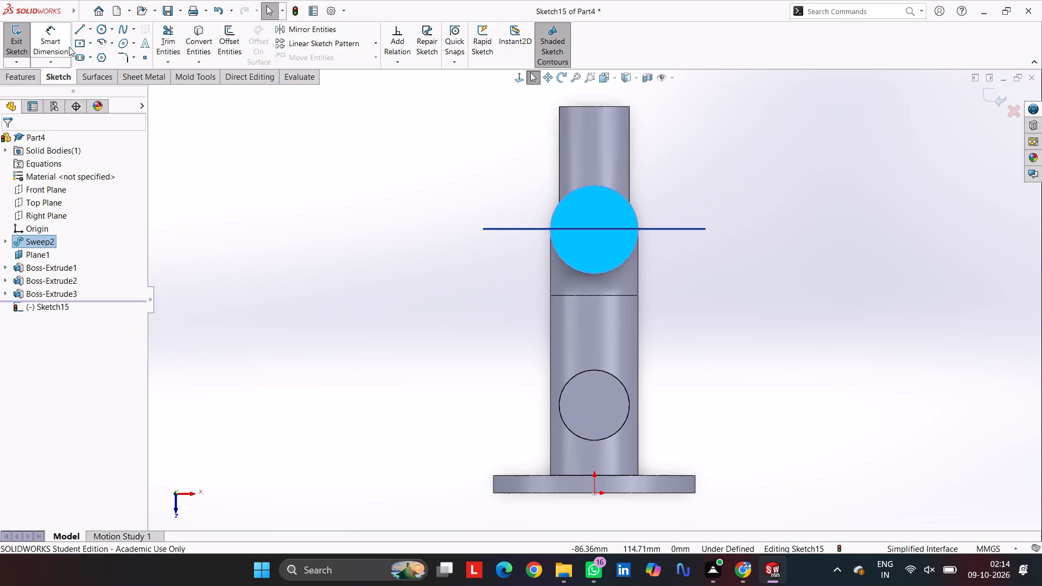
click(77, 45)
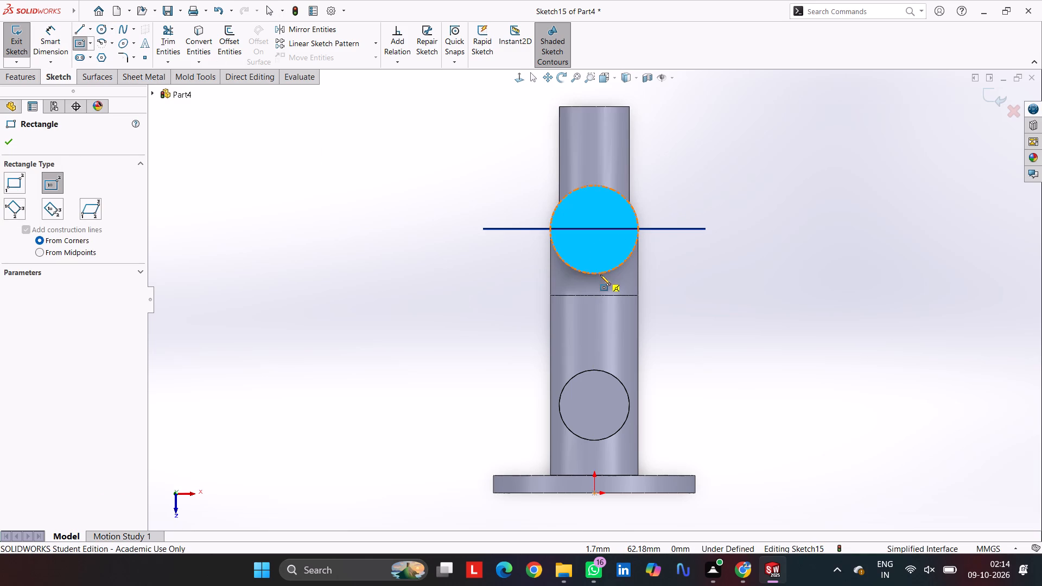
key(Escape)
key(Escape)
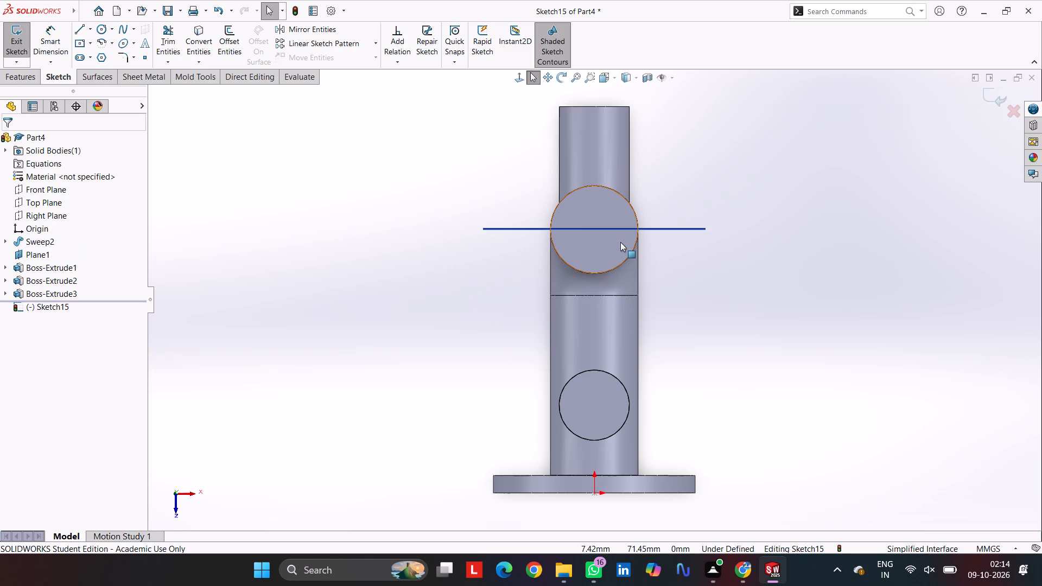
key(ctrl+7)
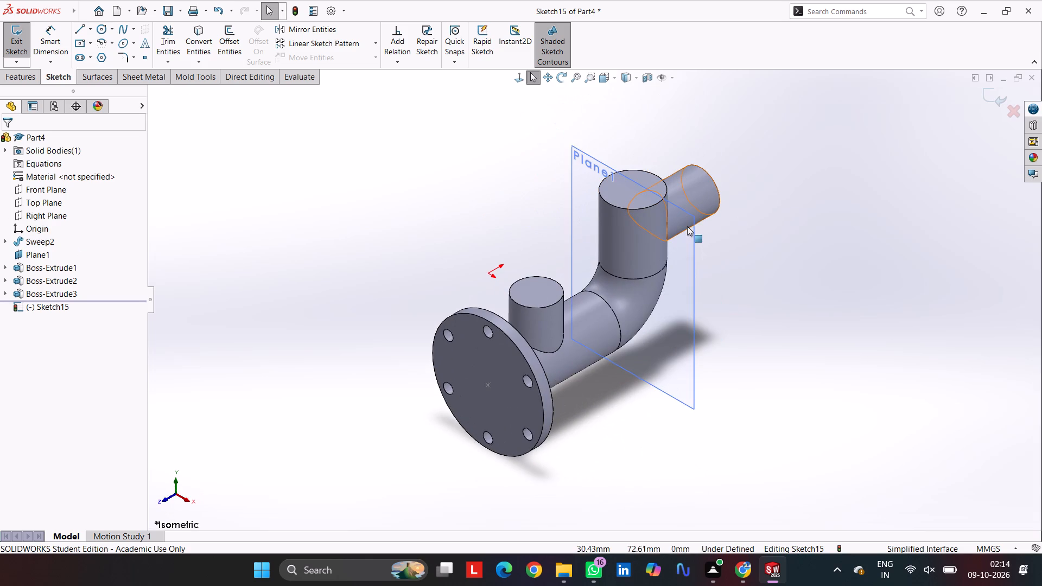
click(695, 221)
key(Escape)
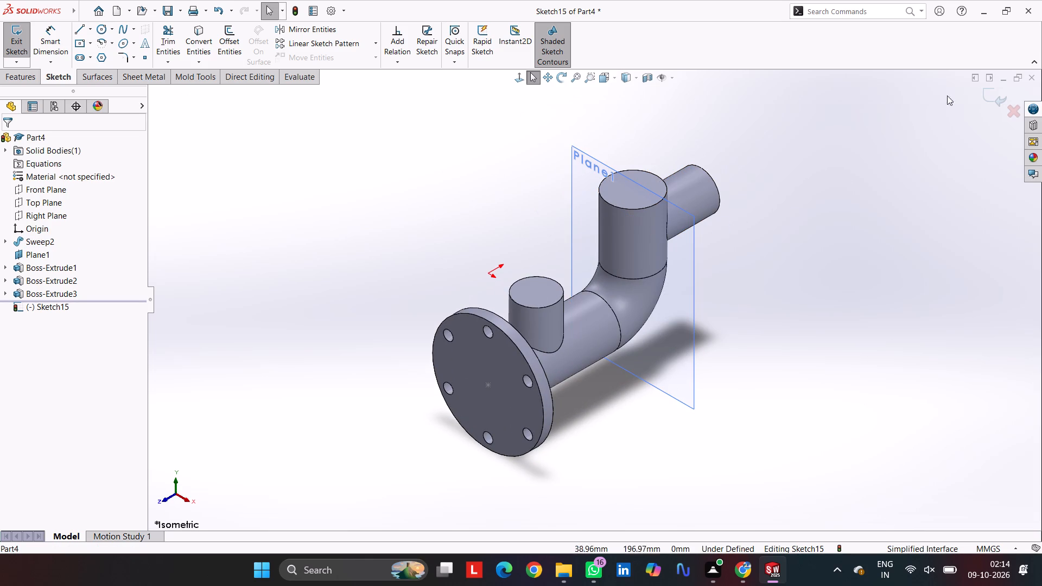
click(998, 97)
Hide Plane1.
click(581, 160)
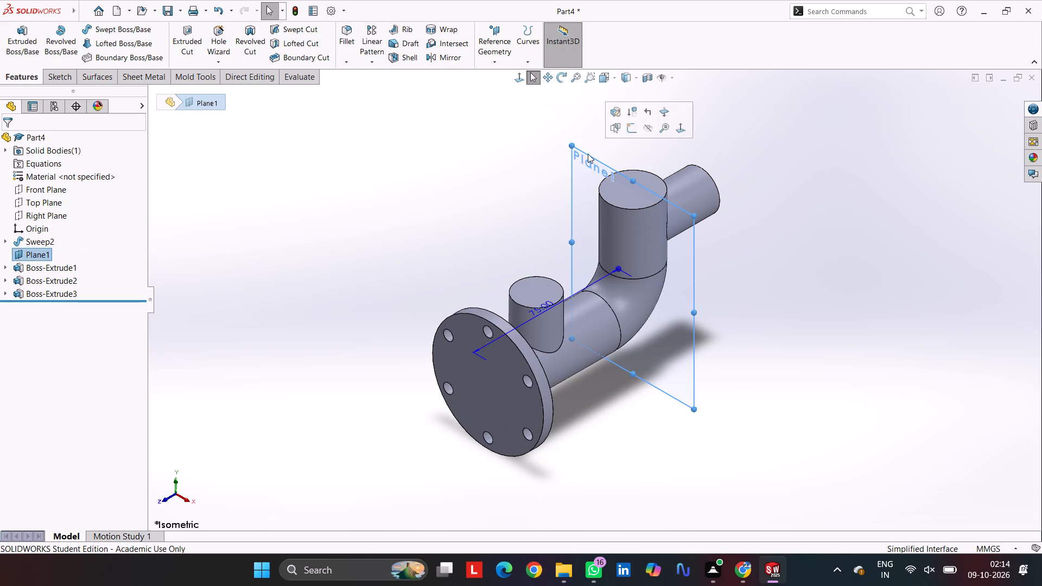
click(646, 129)
Start a new sketch on the top end face of the vertical 25 mm leg.
click(645, 171)
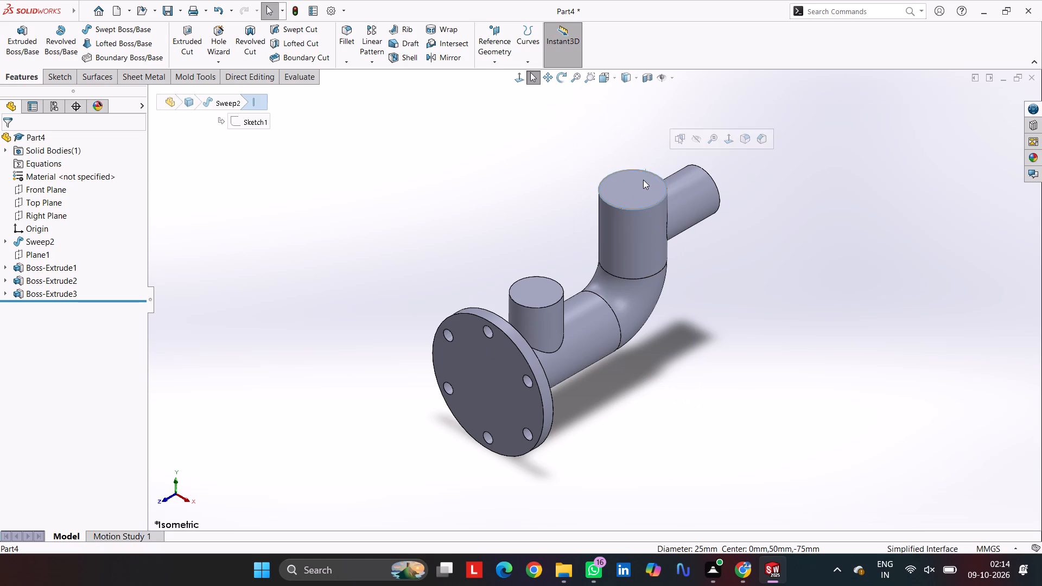
click(638, 186)
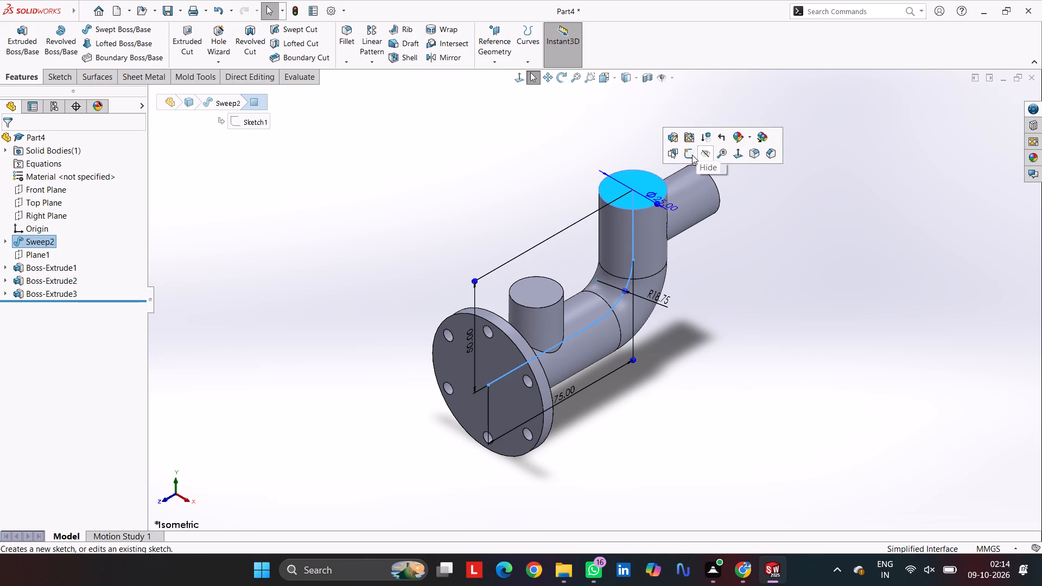
click(692, 155)
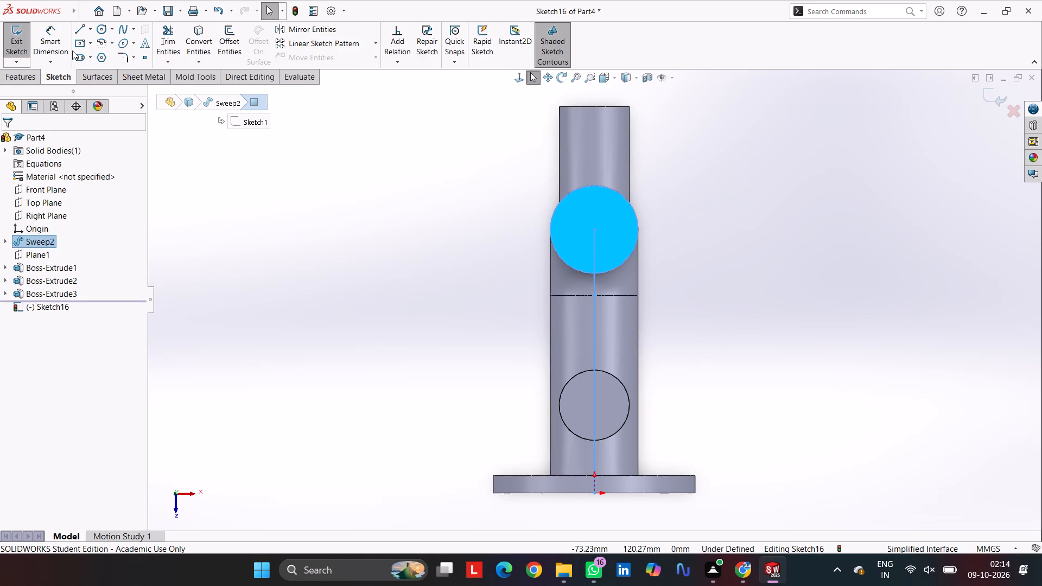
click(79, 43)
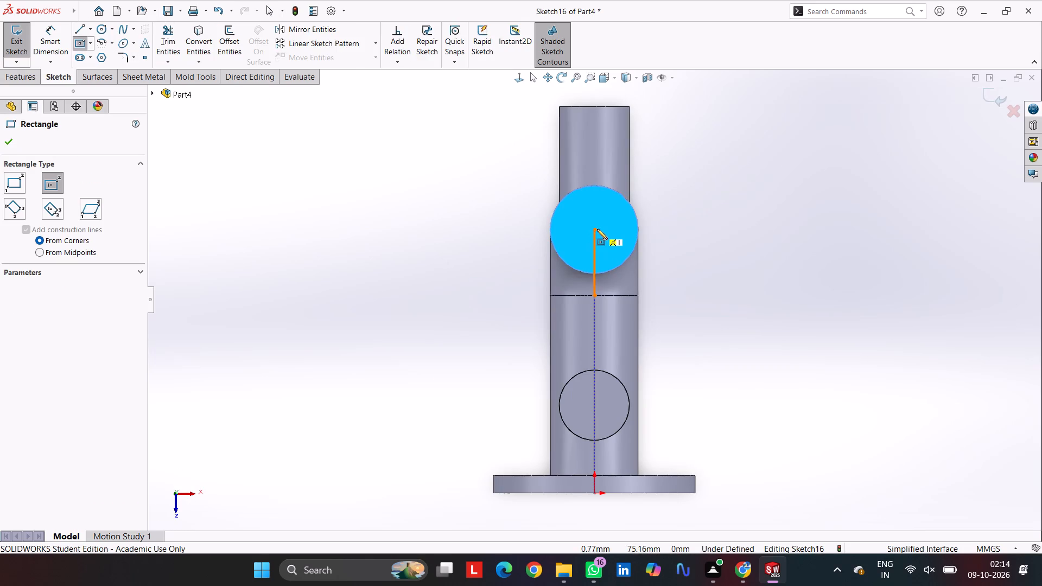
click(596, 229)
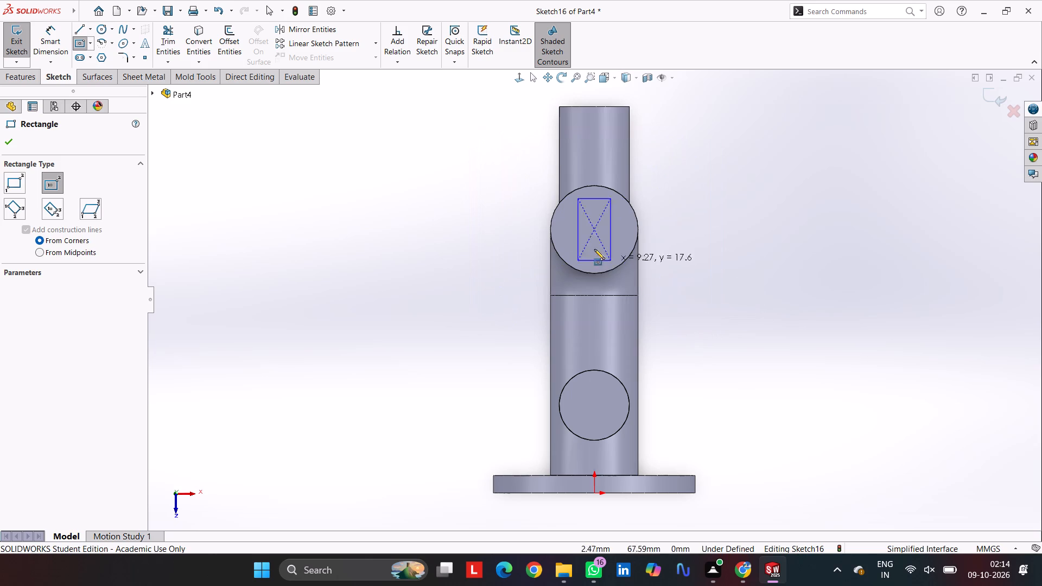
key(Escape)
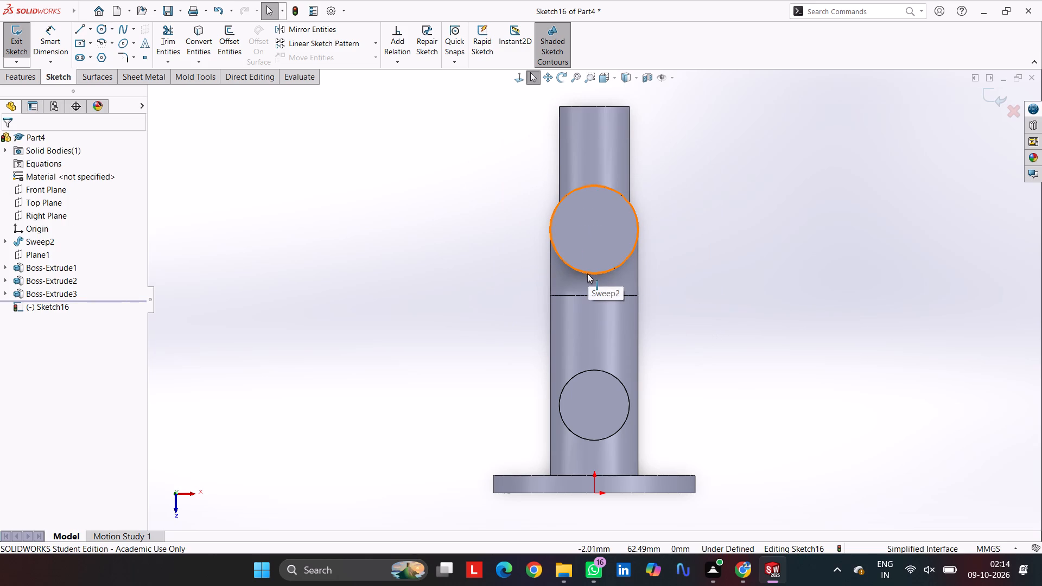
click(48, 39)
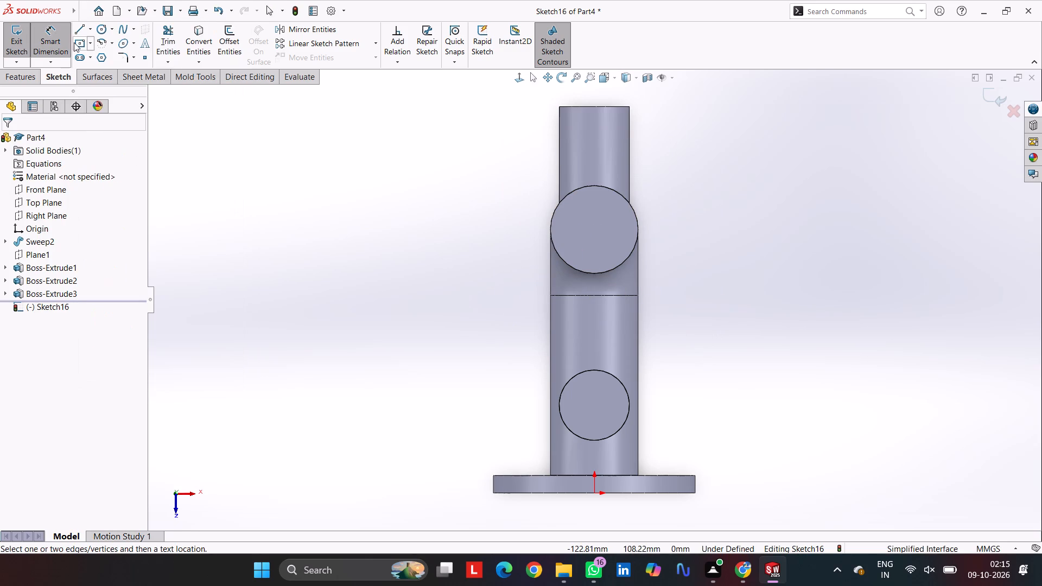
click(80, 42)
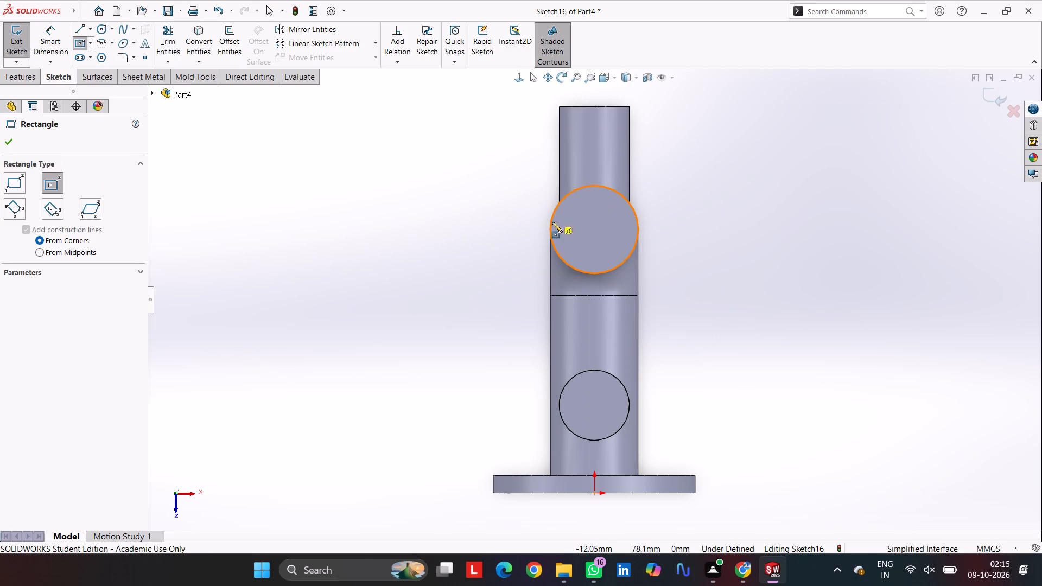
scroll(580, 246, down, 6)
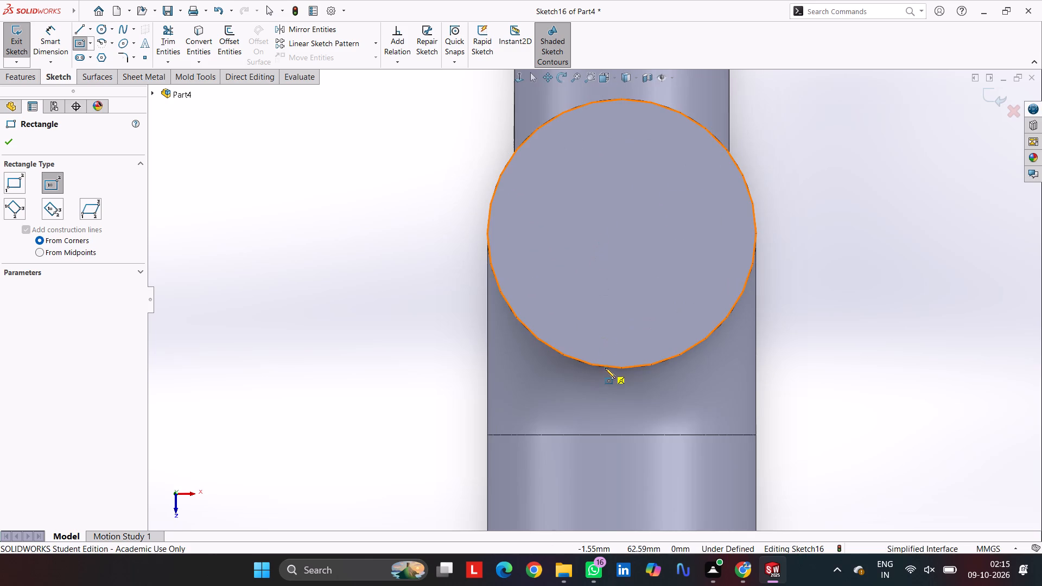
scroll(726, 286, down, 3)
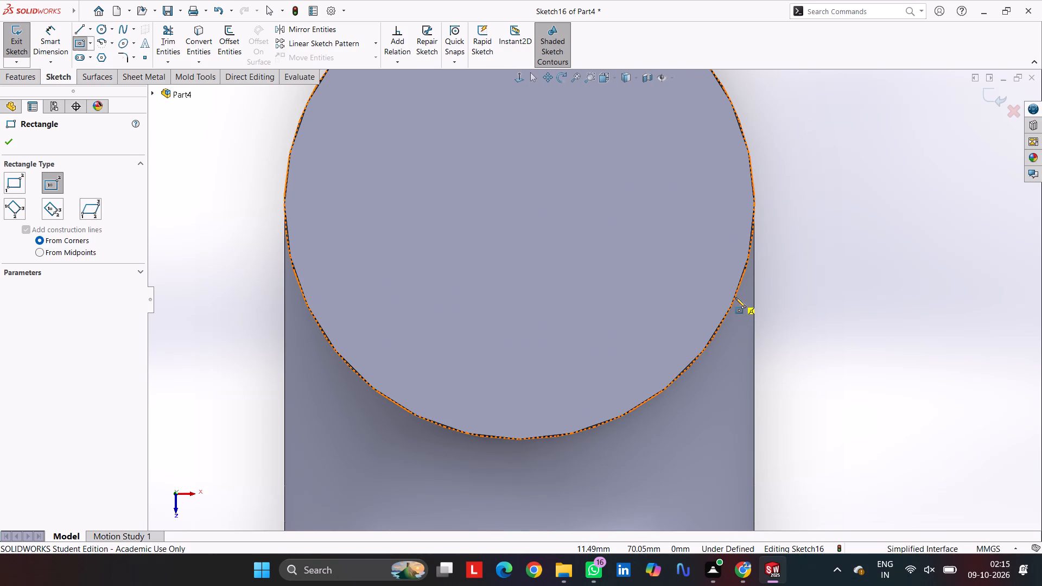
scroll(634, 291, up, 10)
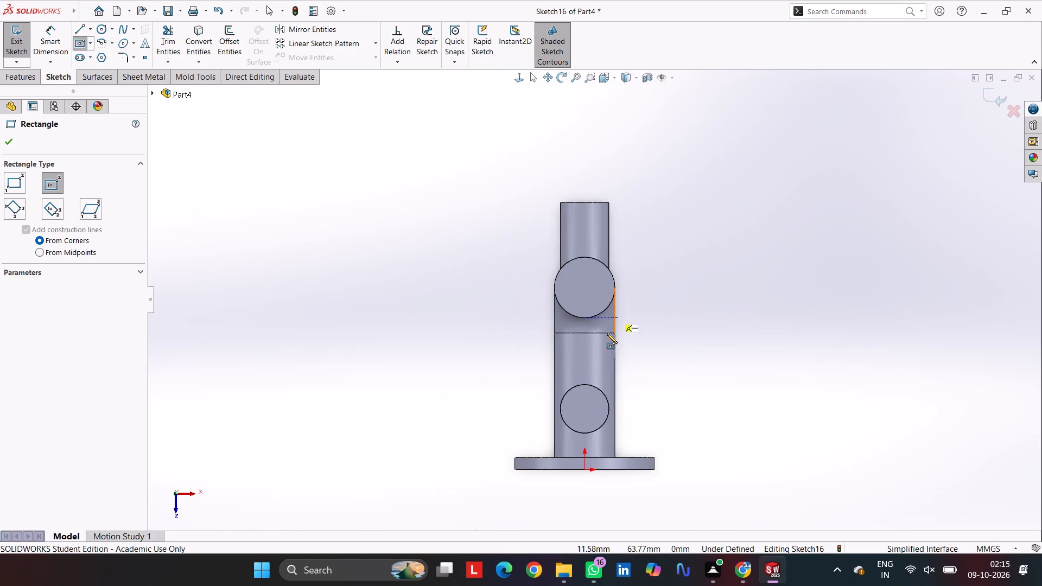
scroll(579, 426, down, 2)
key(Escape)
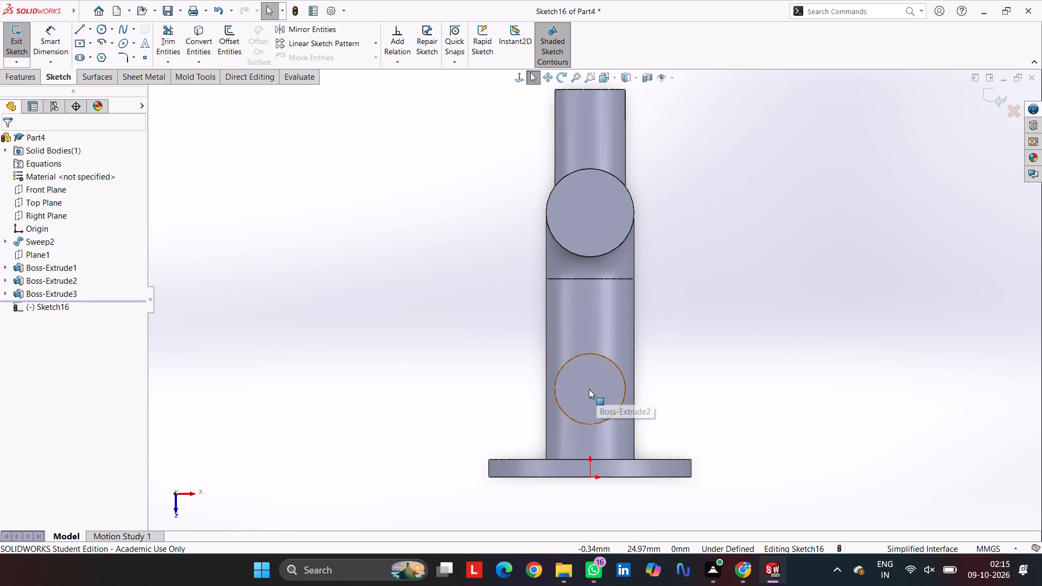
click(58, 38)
Sketch a centre rectangle about 65.7 by 48.9 mm, centred on the vertical leg's circular end face.
click(79, 42)
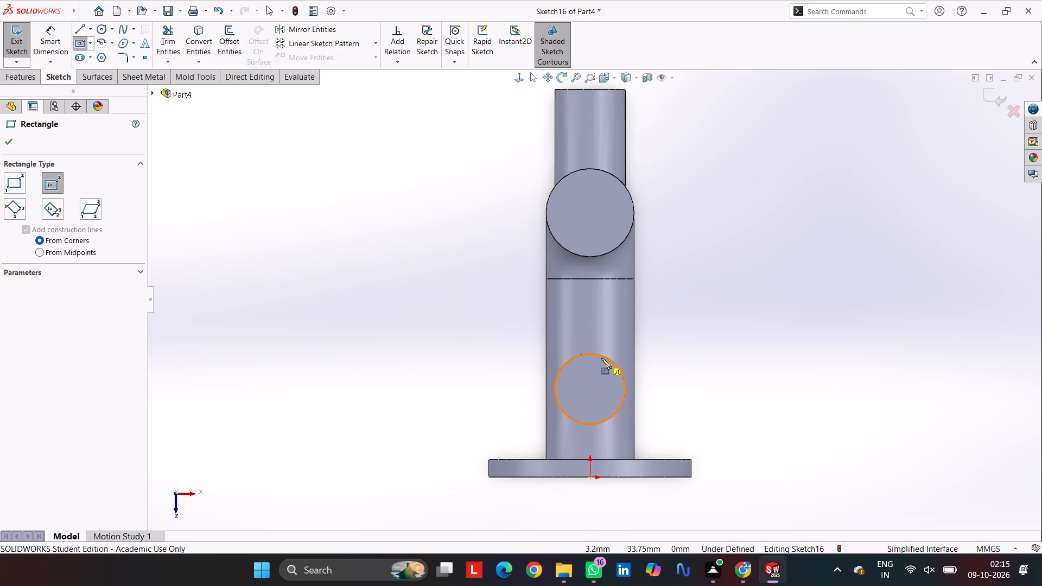
scroll(586, 379, down, 5)
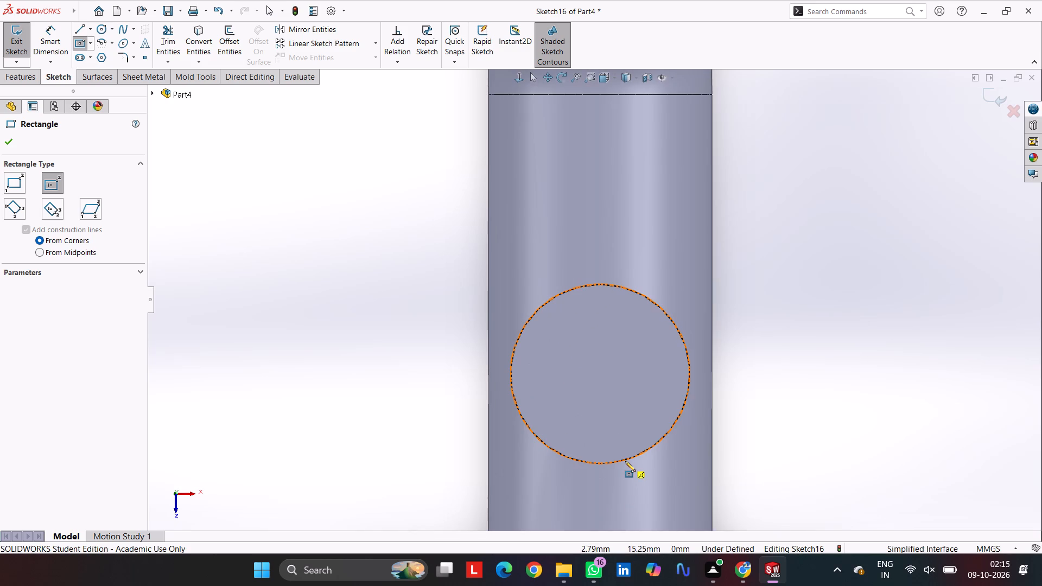
scroll(592, 309, up, 7)
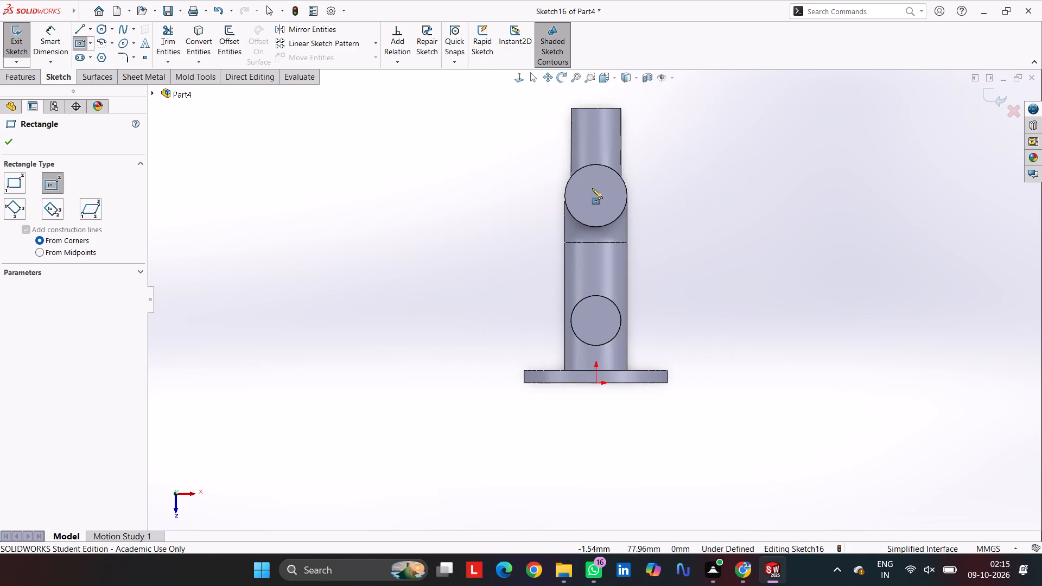
scroll(592, 188, down, 6)
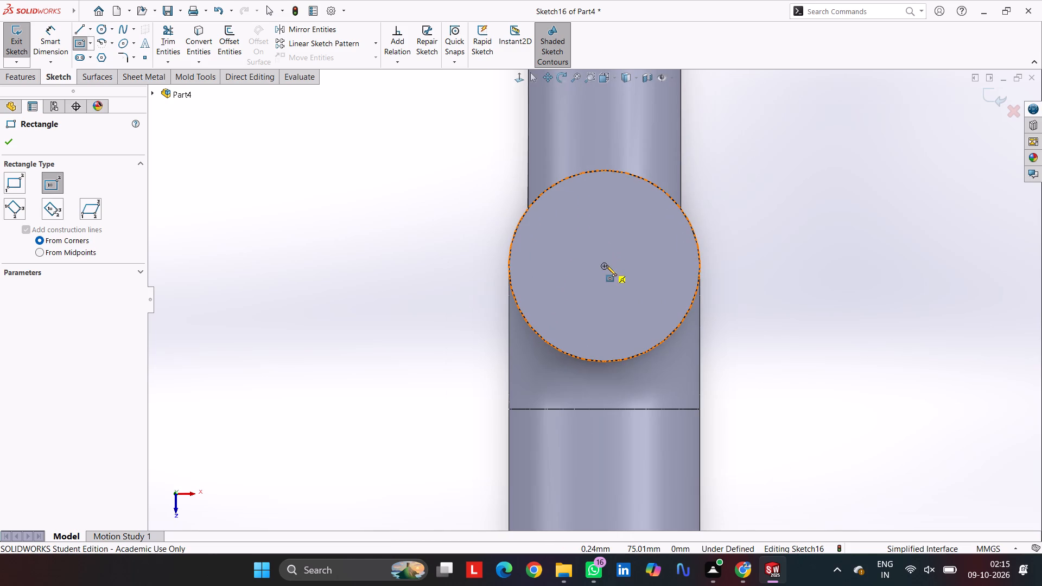
click(606, 265)
click(855, 453)
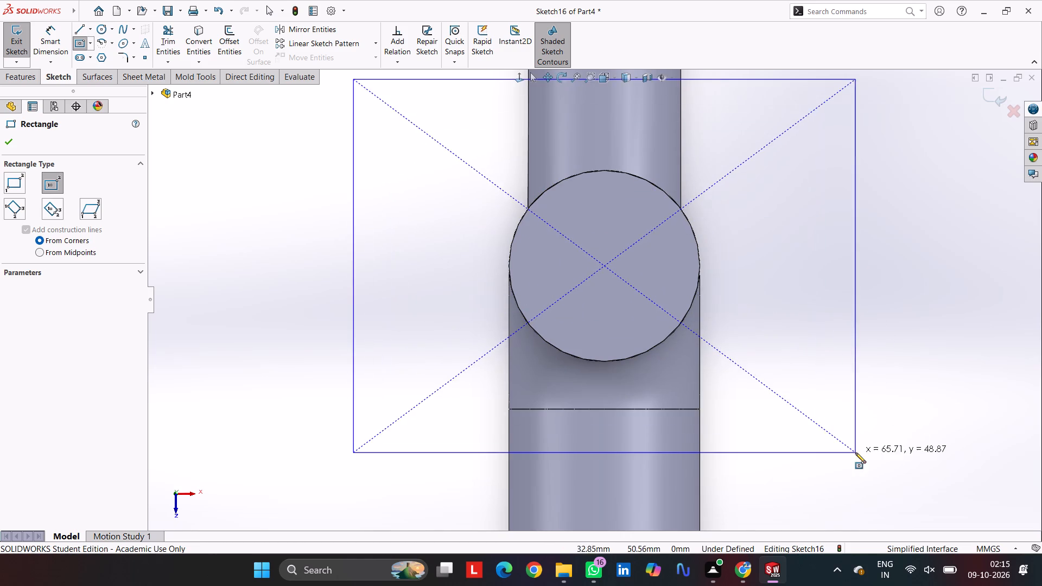
Dimension the centre rectangle on the vertical leg's end face as a 50 mm by 50 mm square.
click(58, 30)
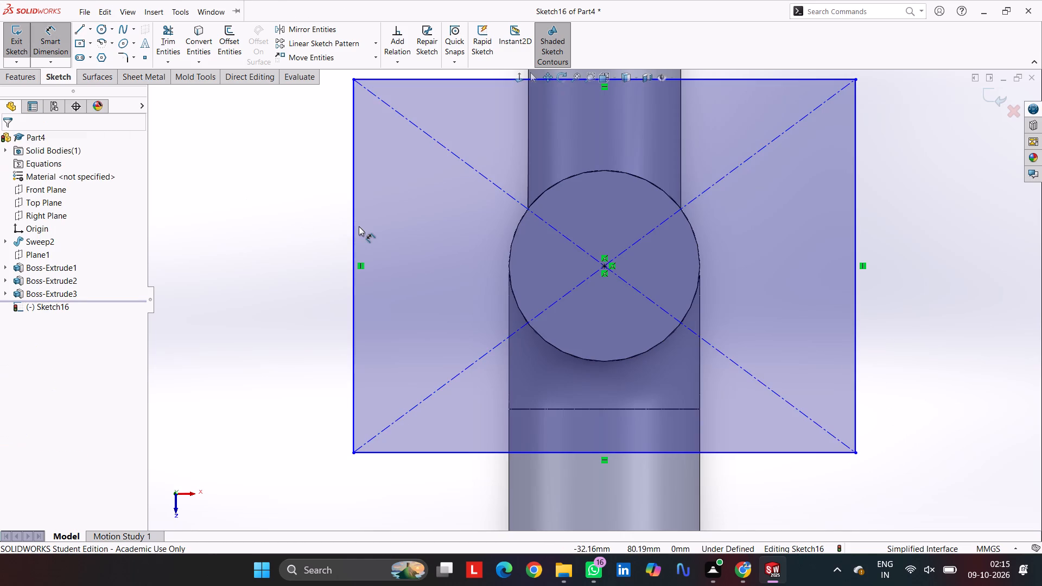
click(353, 226)
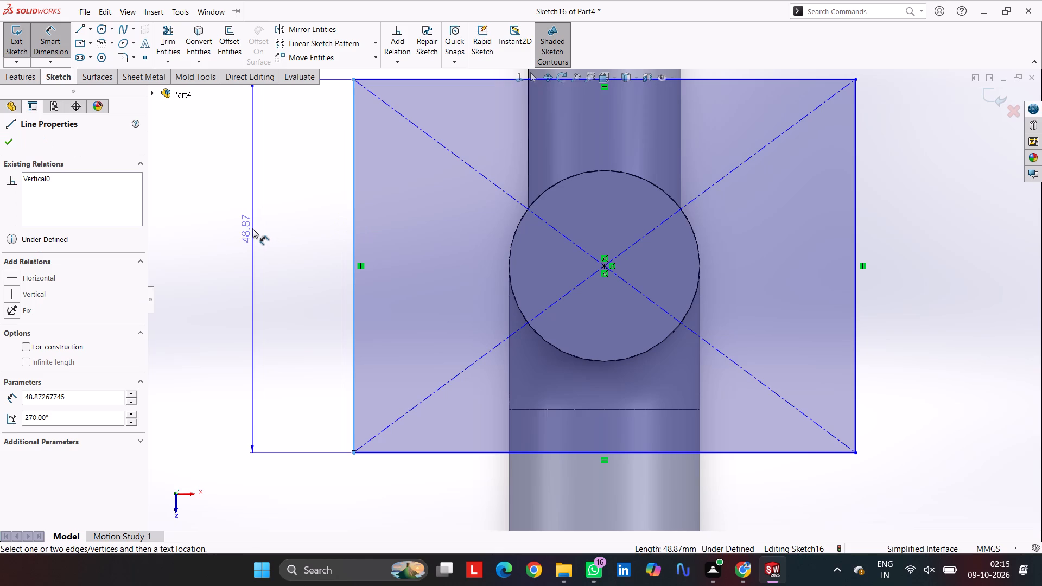
click(250, 226)
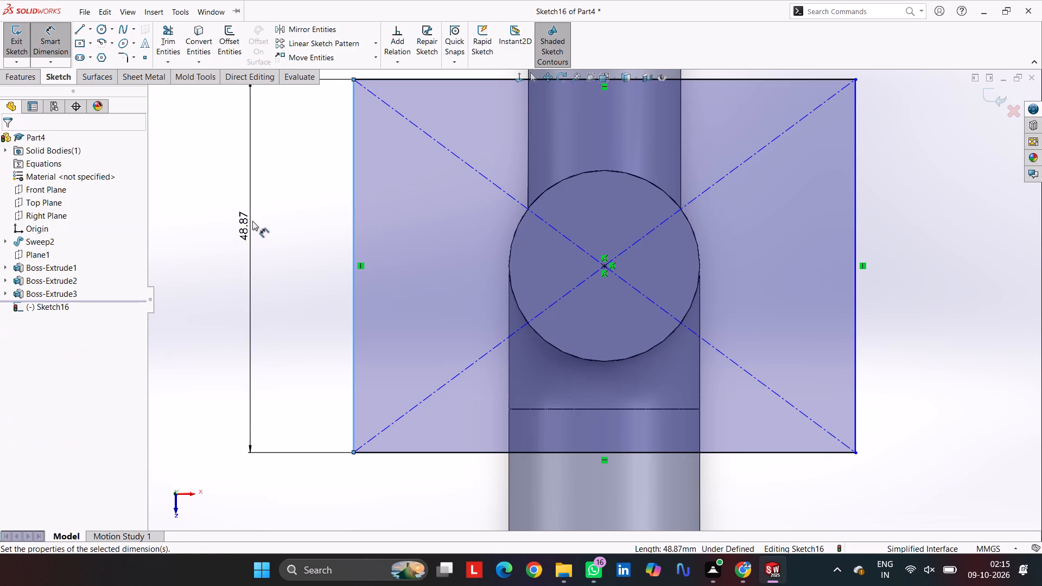
text(50)
key(Return)
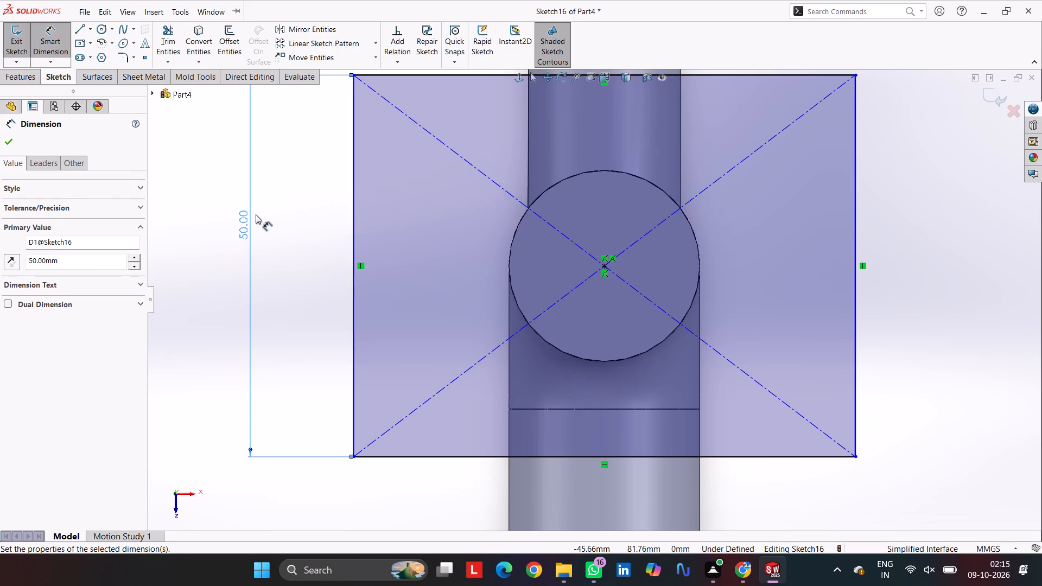
click(744, 460)
click(740, 485)
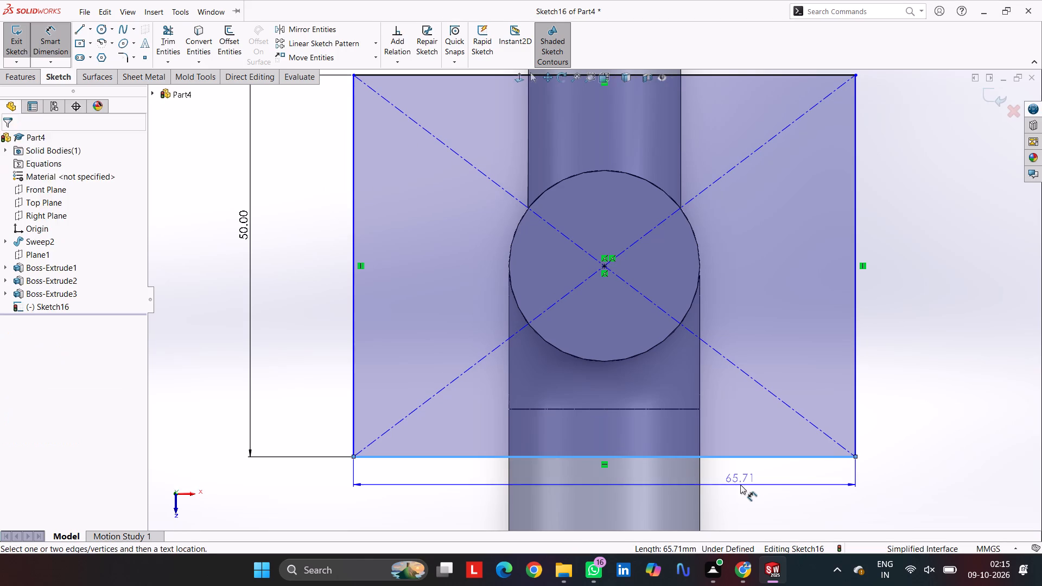
text(50)
key(Return)
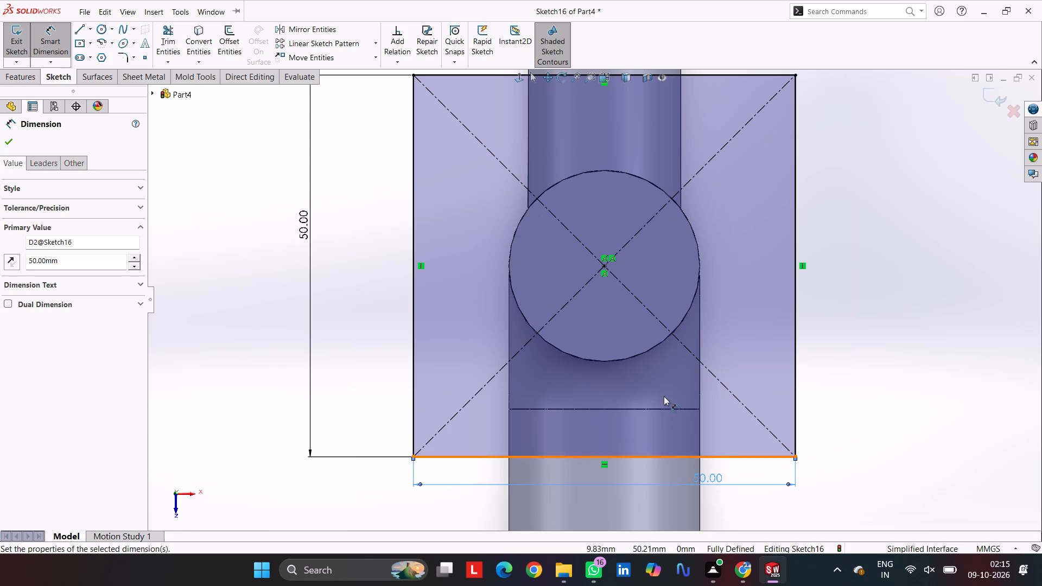
scroll(646, 295, up, 2)
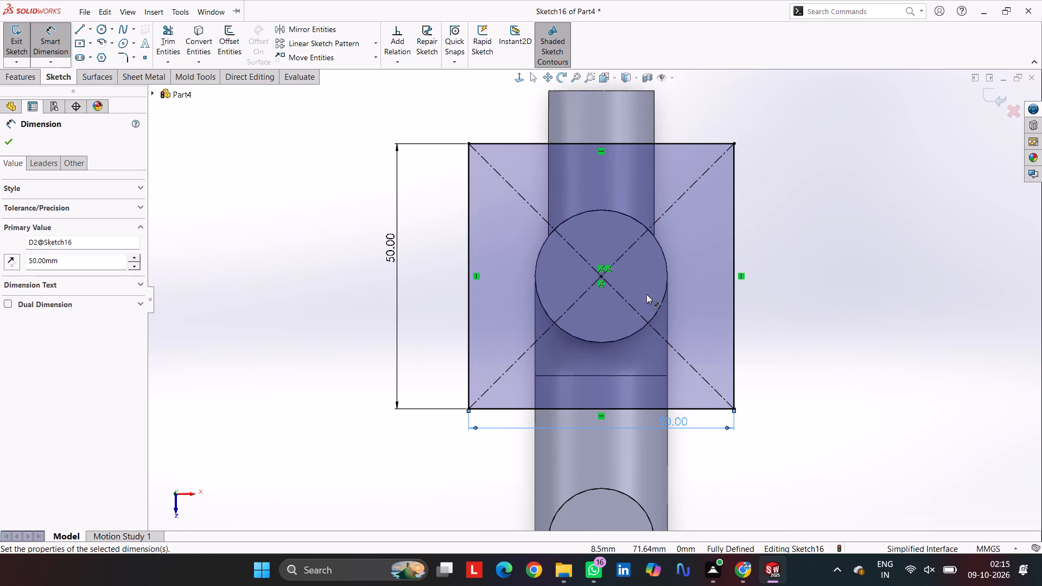
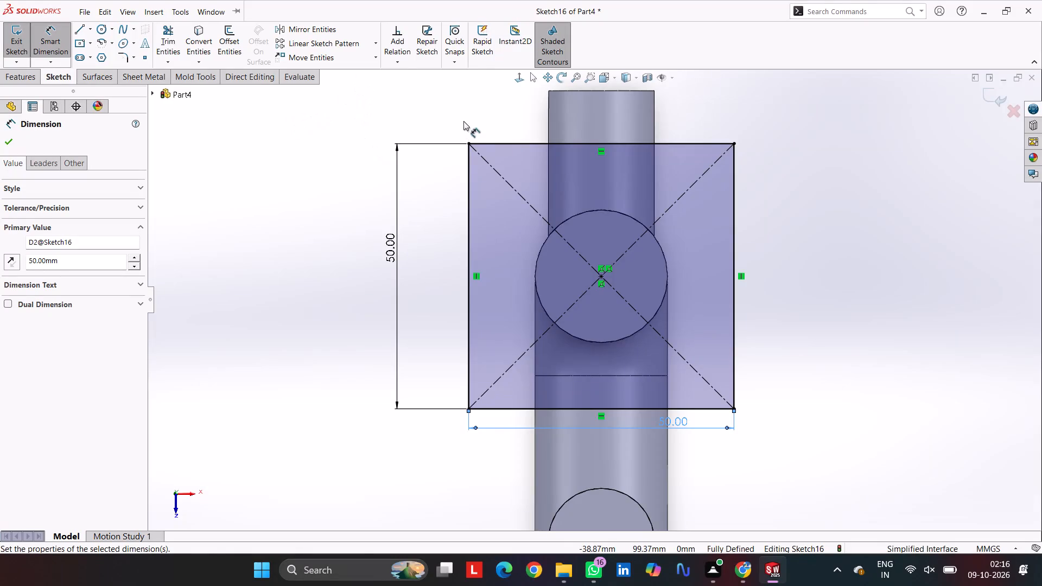
Apply 5 mm sketch fillets to all four corners of the 50 mm square.
click(9, 78)
click(61, 74)
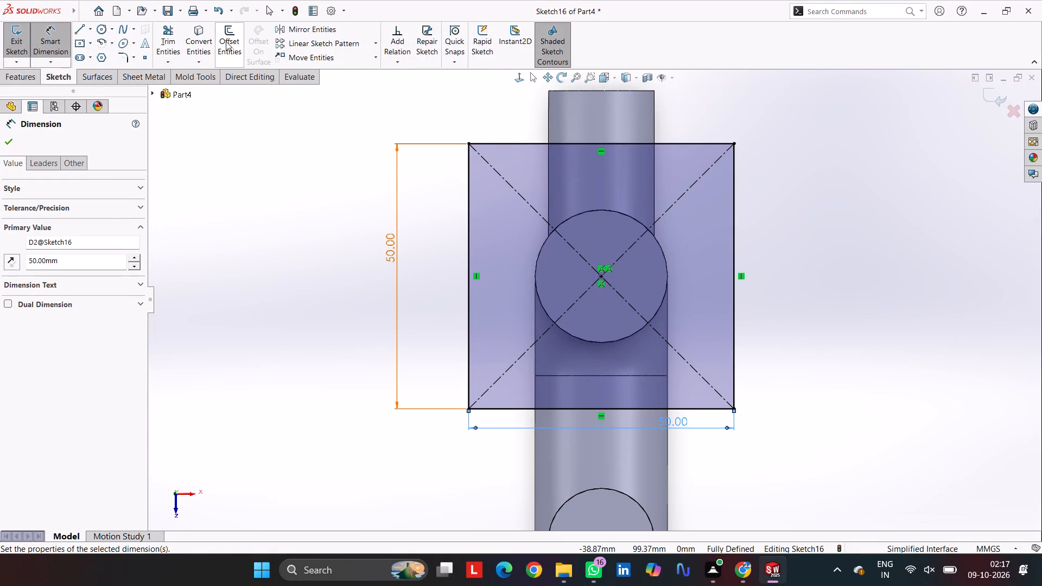
click(123, 56)
click(468, 159)
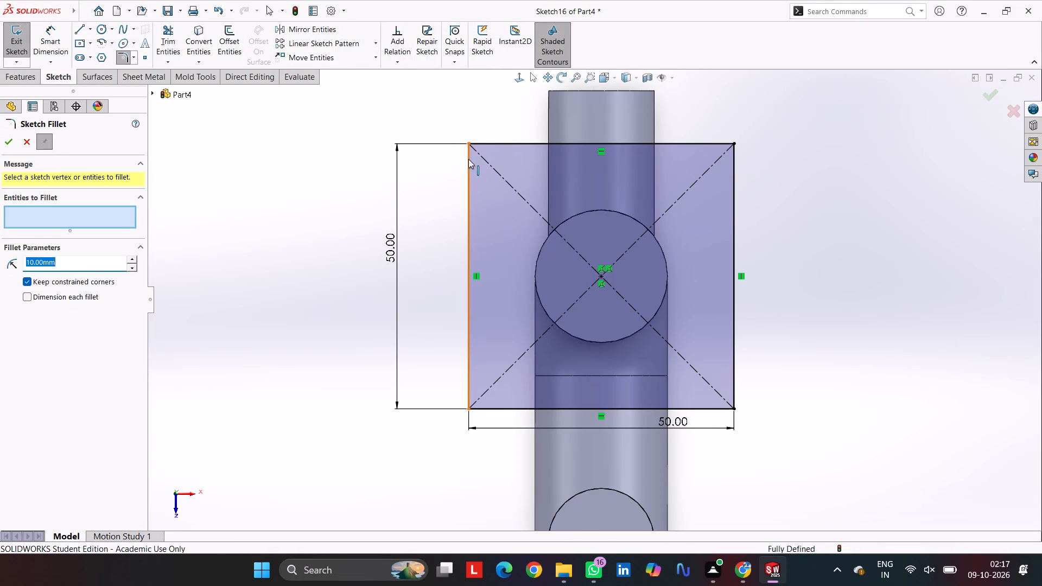
click(485, 143)
drag(82, 266, 0, 266)
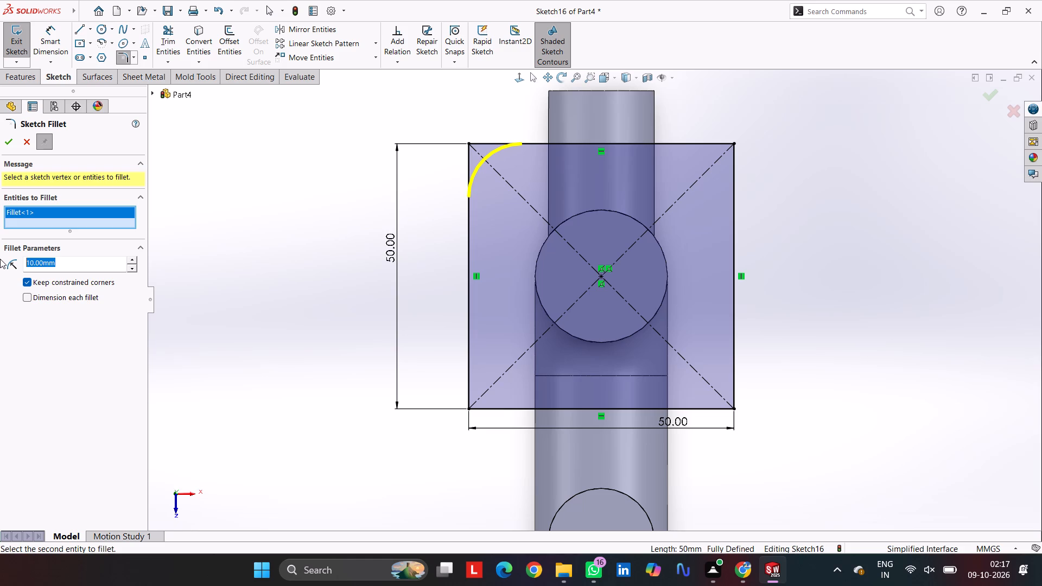
key(5)
key(Return)
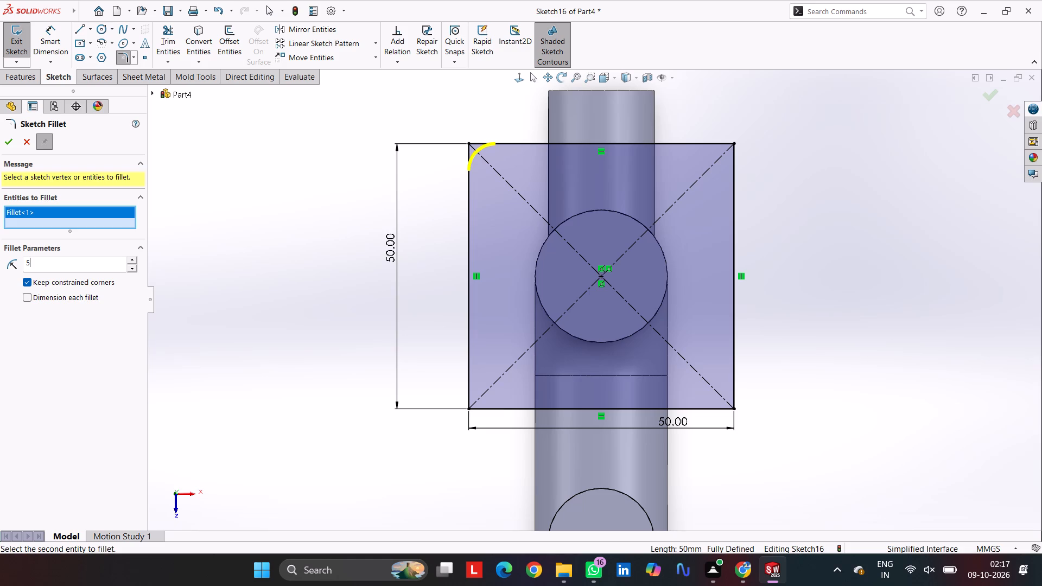
click(707, 143)
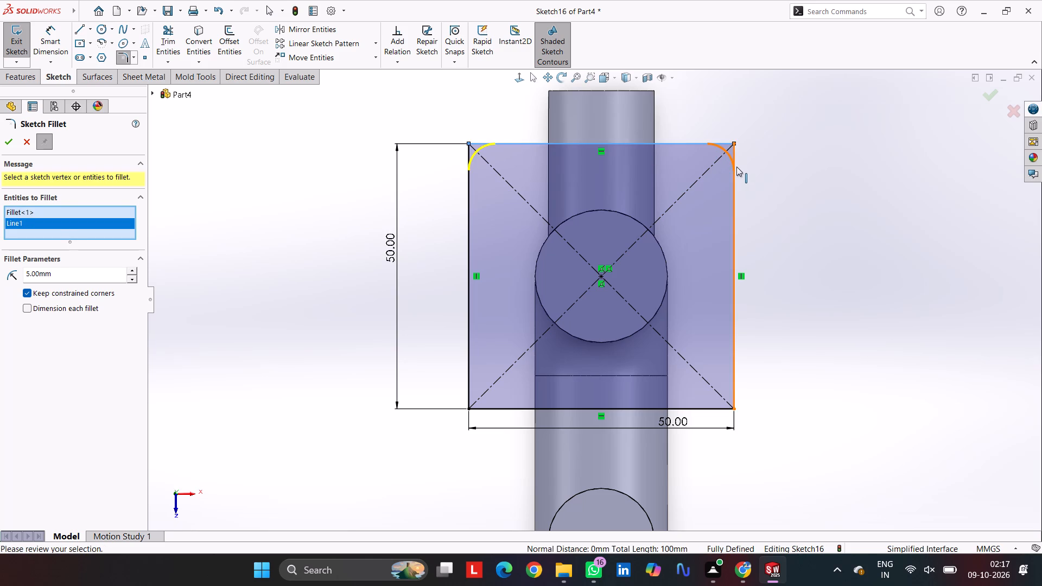
click(736, 167)
click(735, 386)
click(714, 413)
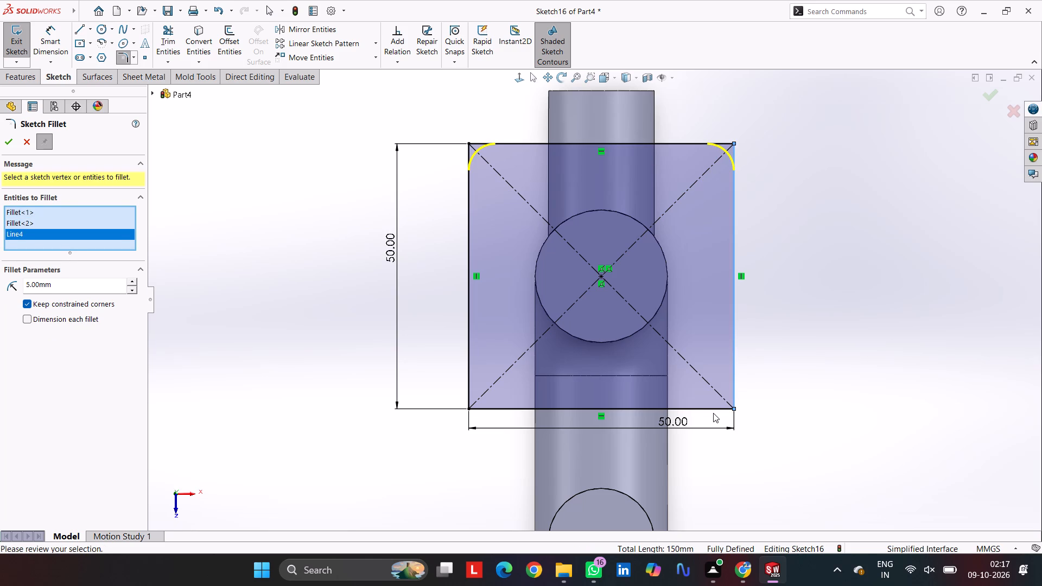
click(715, 405)
click(715, 410)
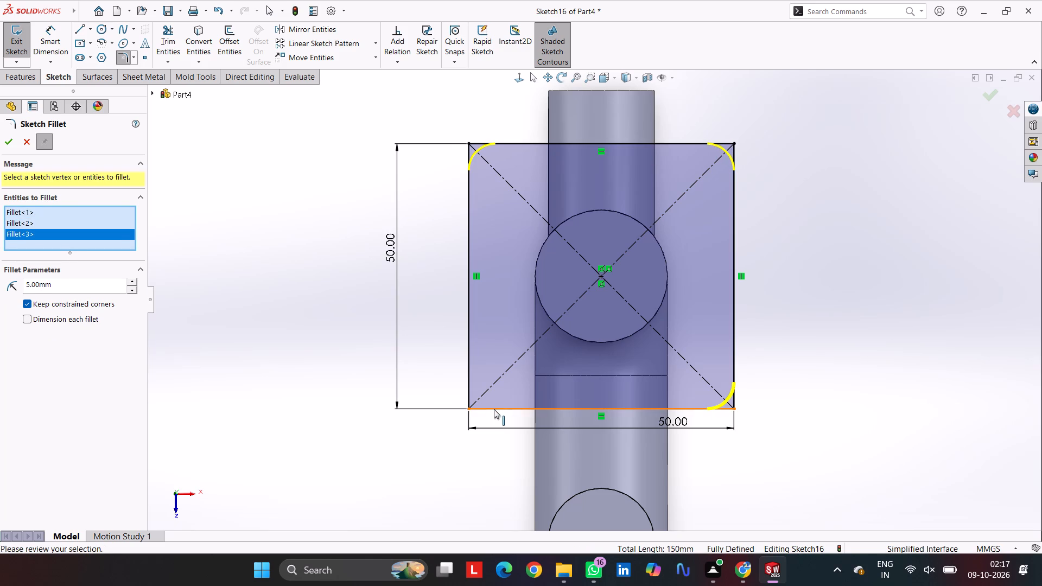
click(494, 409)
click(470, 381)
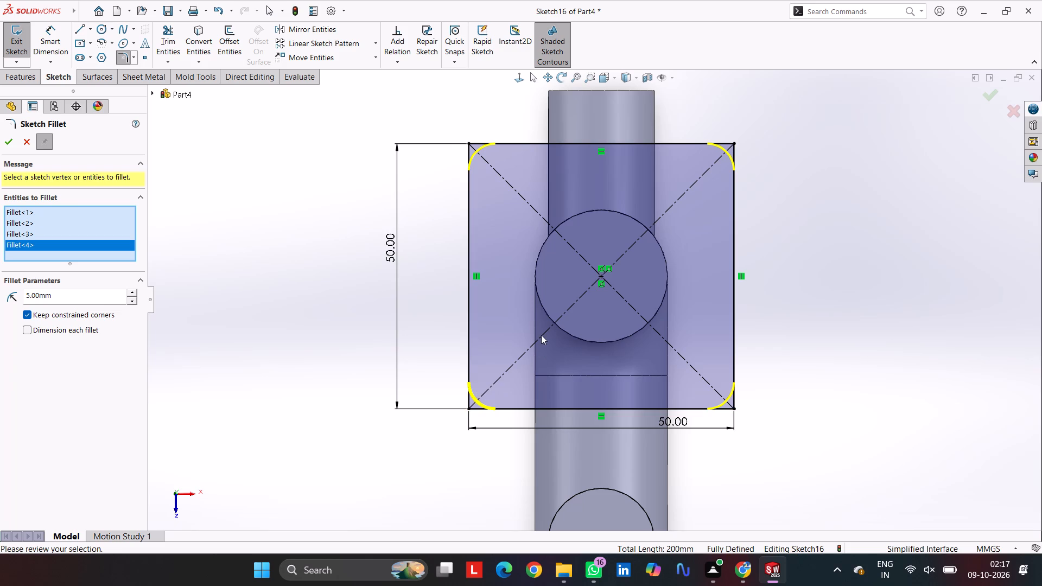
key(Return)
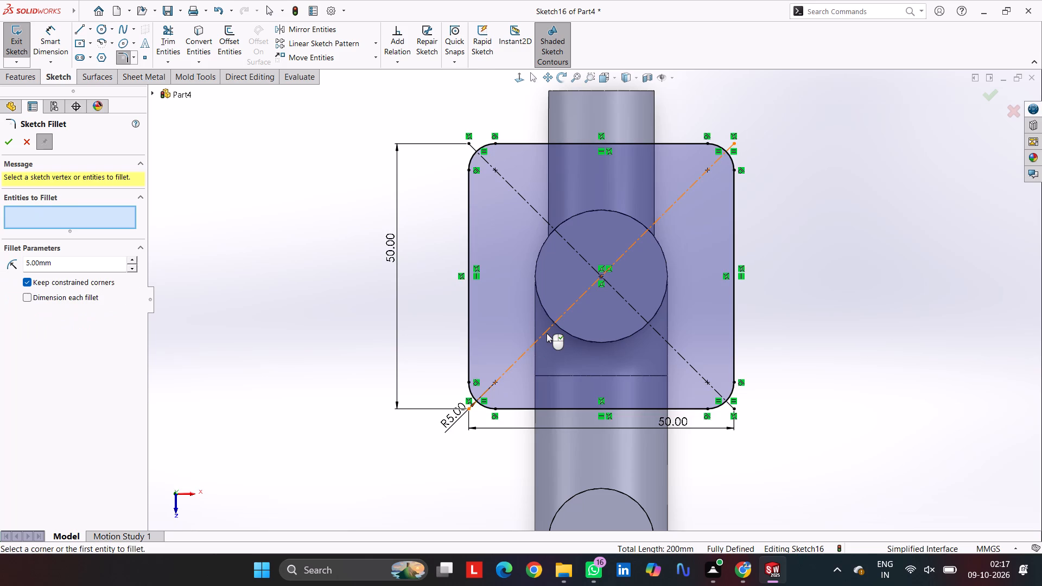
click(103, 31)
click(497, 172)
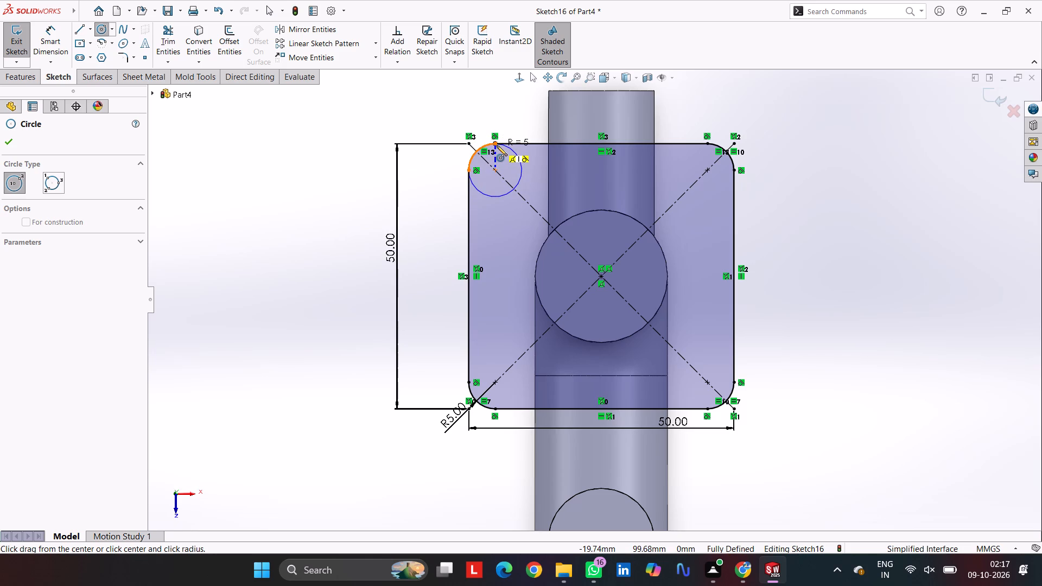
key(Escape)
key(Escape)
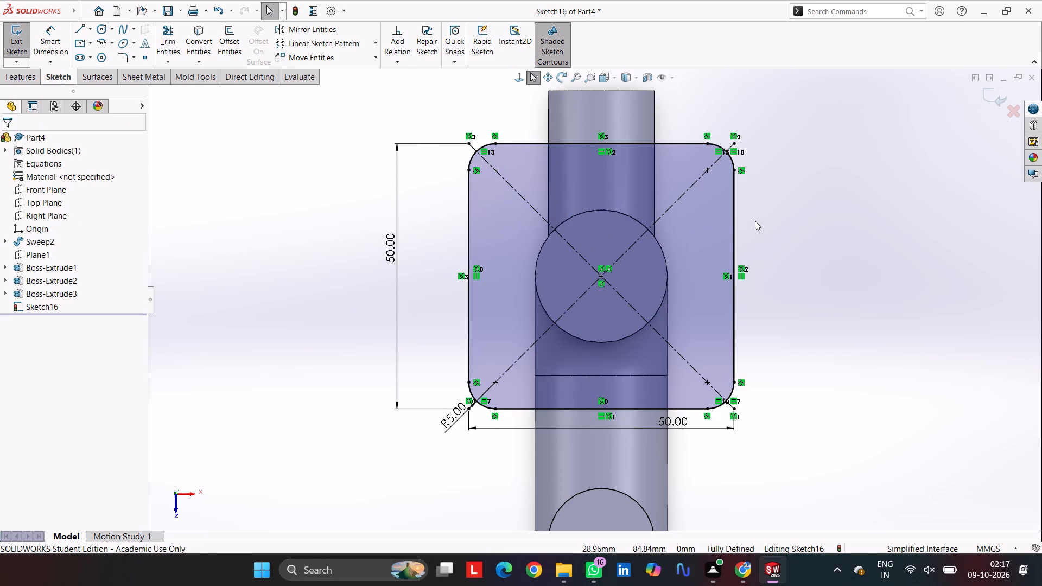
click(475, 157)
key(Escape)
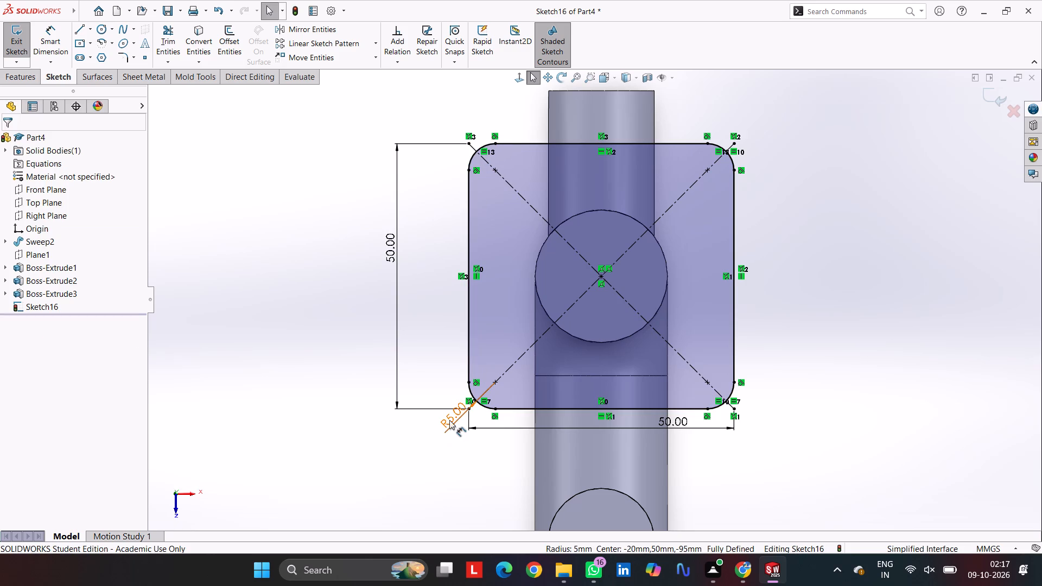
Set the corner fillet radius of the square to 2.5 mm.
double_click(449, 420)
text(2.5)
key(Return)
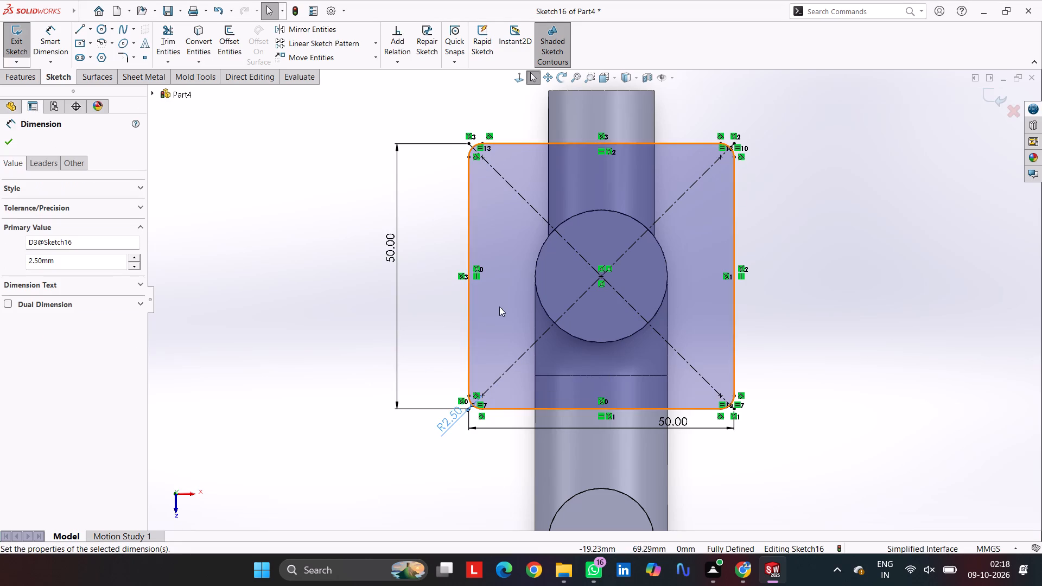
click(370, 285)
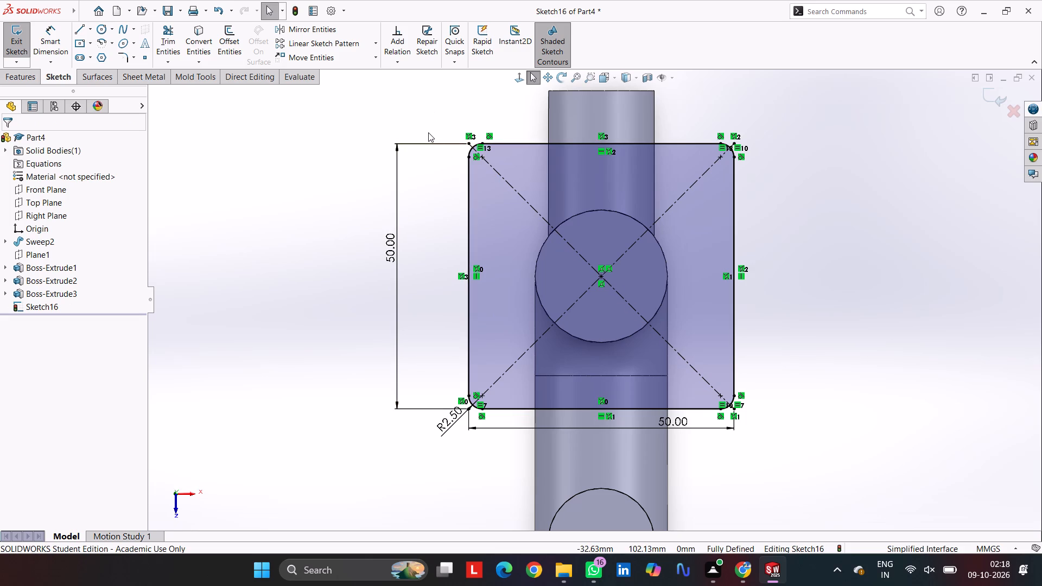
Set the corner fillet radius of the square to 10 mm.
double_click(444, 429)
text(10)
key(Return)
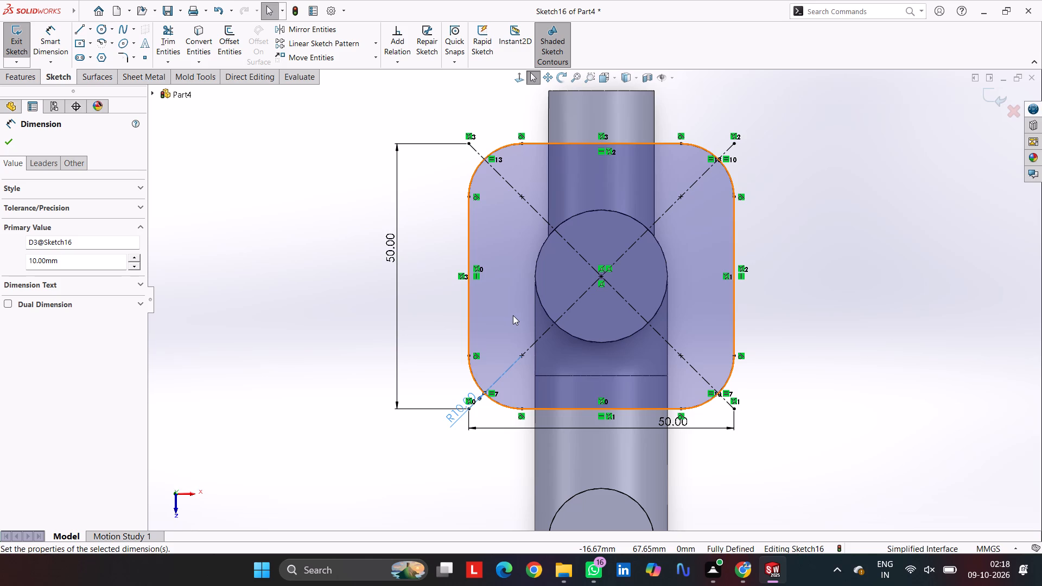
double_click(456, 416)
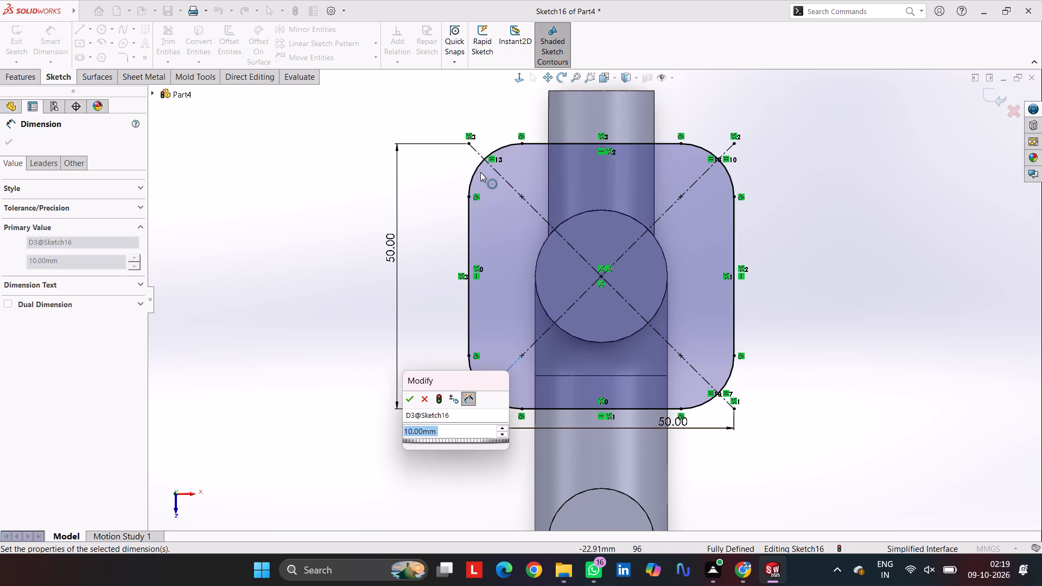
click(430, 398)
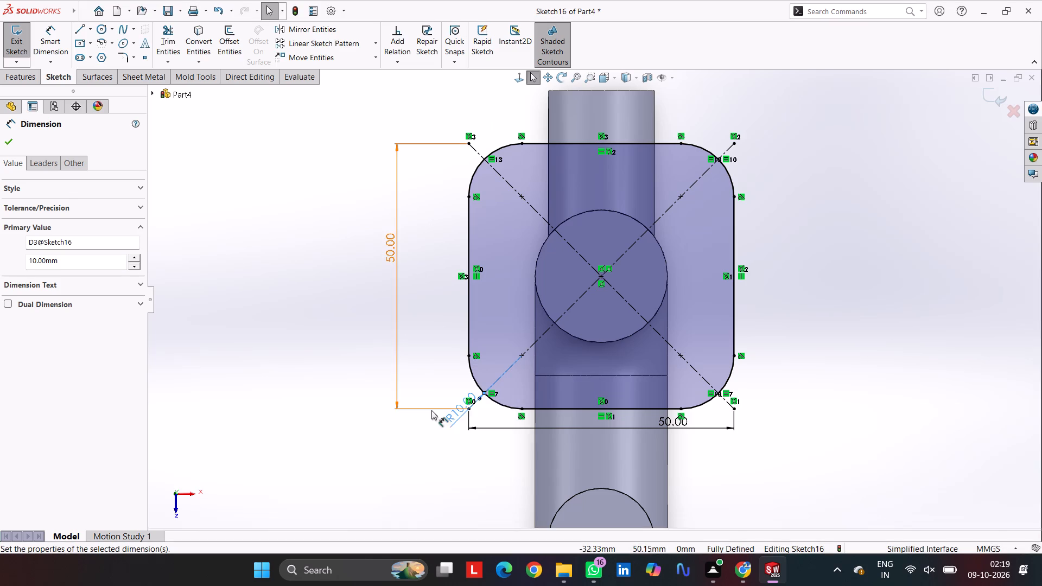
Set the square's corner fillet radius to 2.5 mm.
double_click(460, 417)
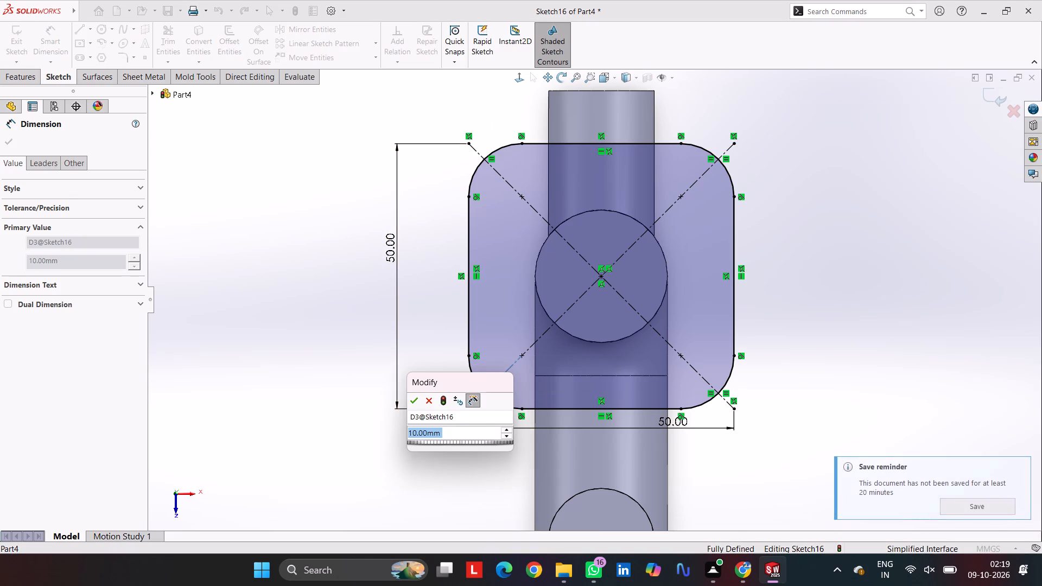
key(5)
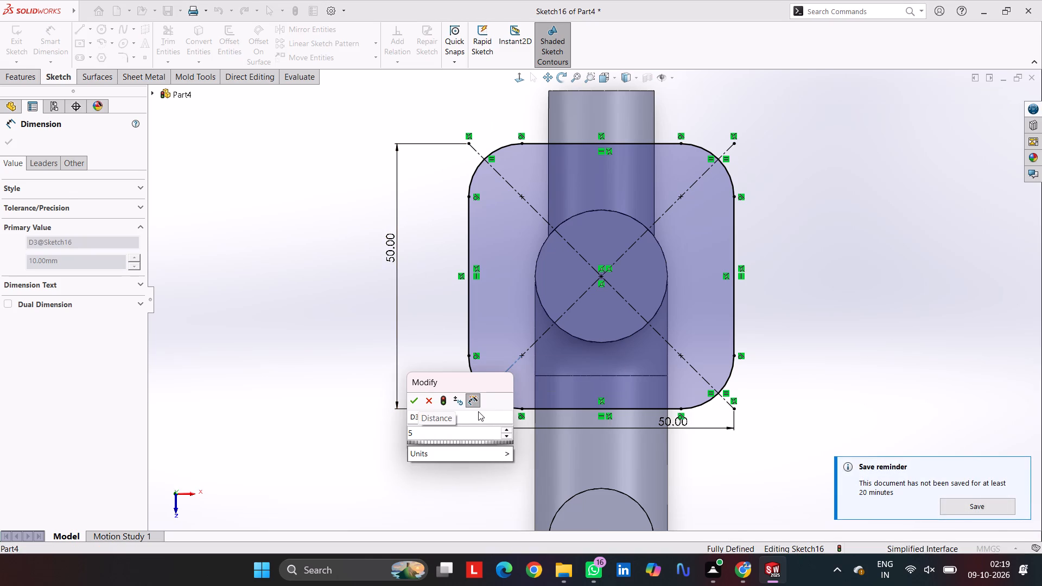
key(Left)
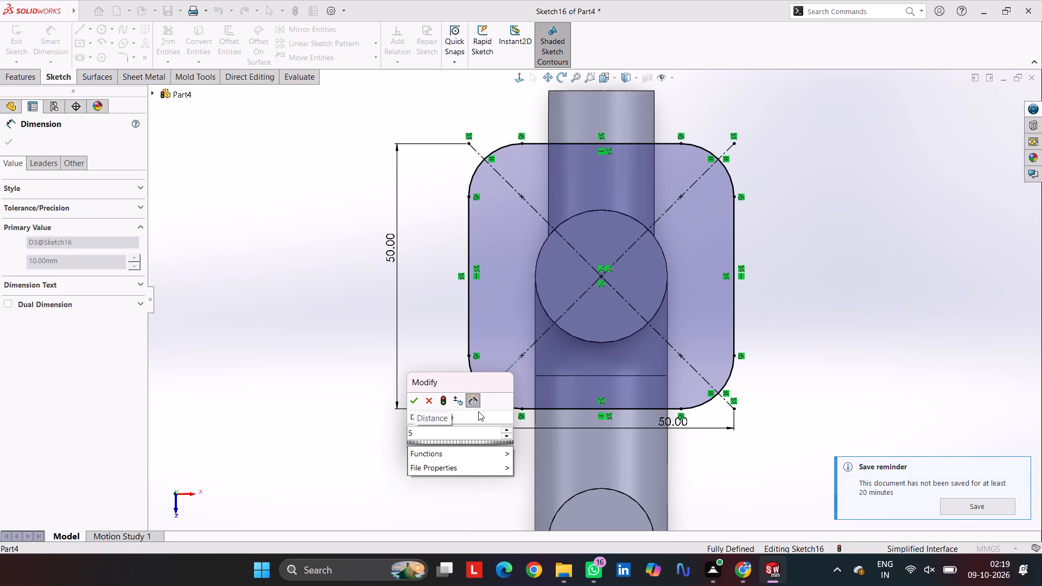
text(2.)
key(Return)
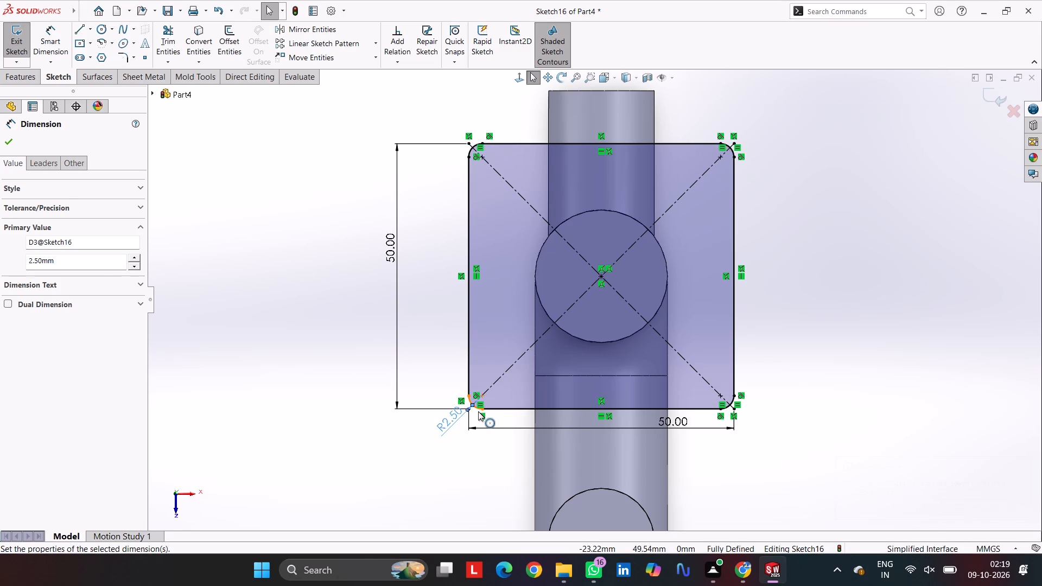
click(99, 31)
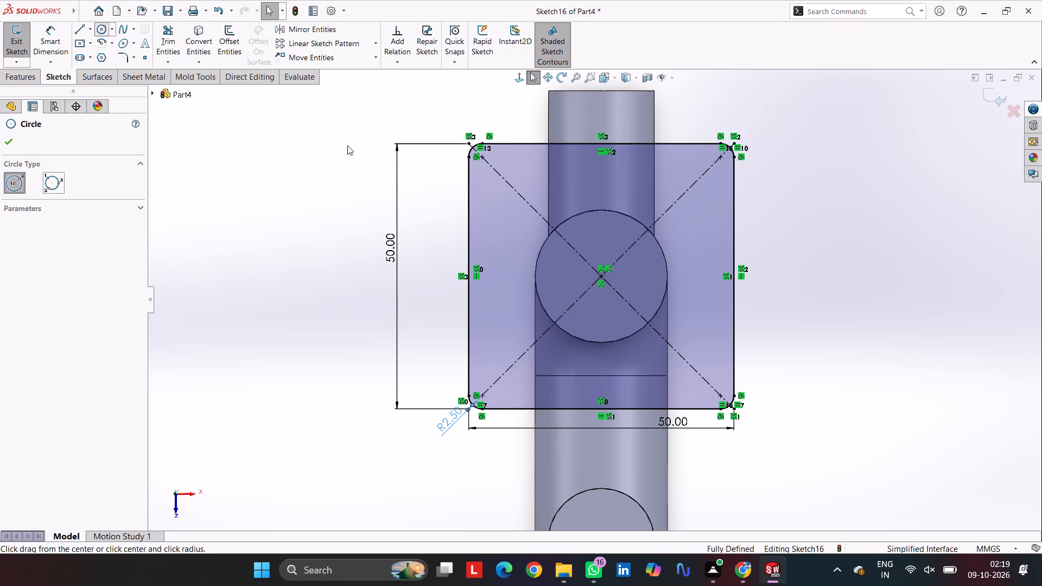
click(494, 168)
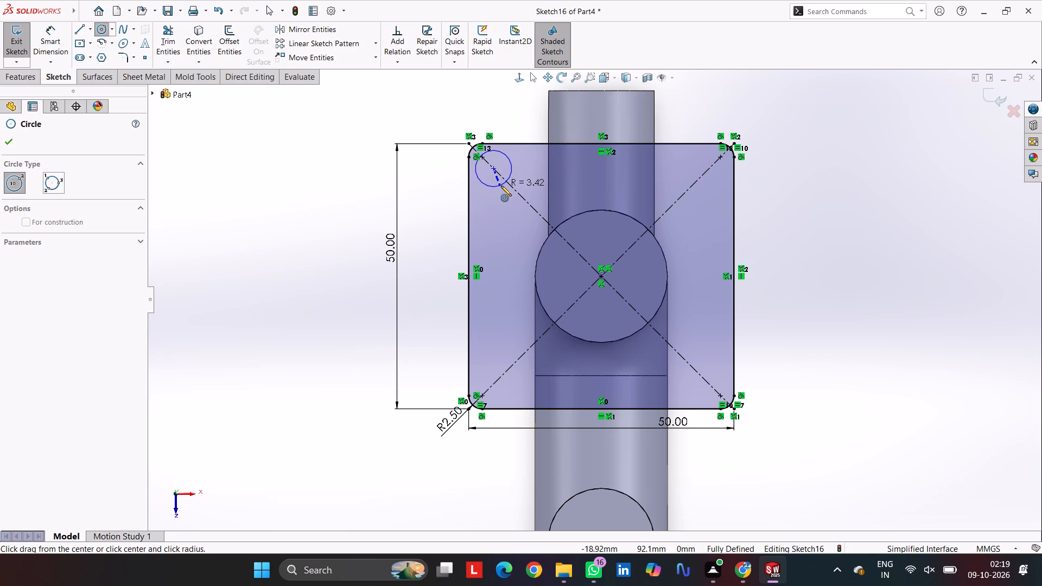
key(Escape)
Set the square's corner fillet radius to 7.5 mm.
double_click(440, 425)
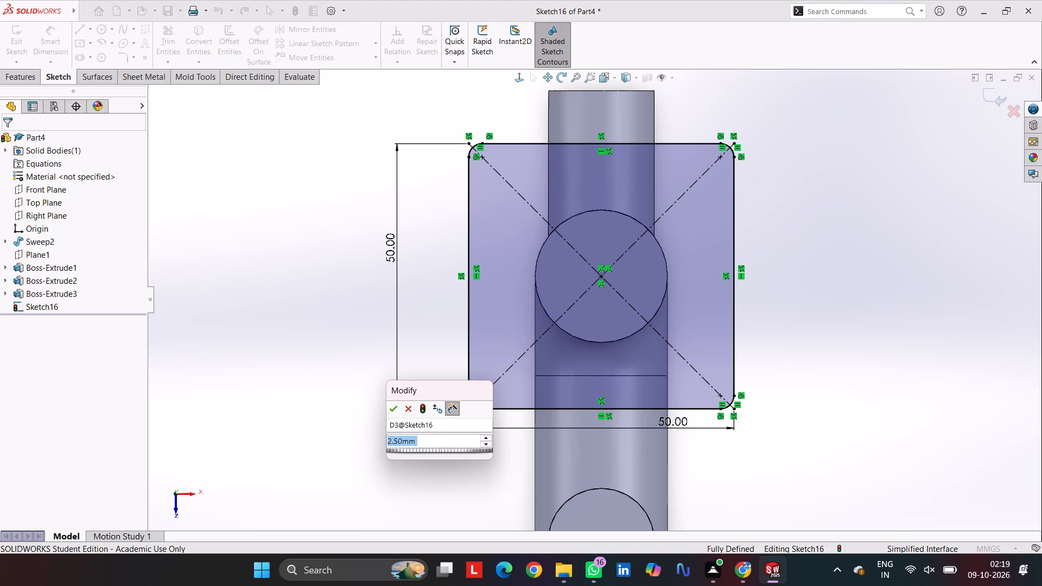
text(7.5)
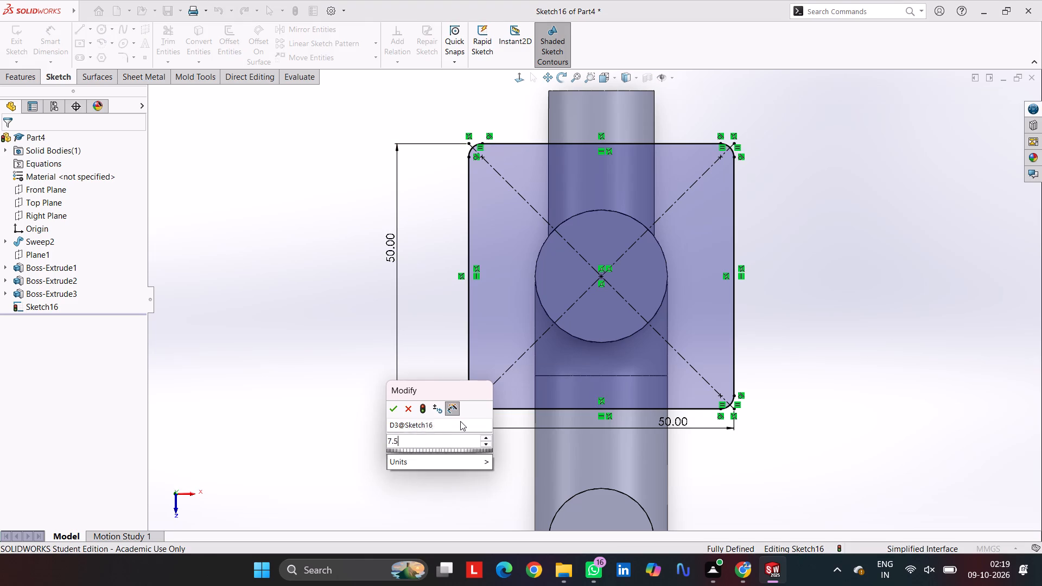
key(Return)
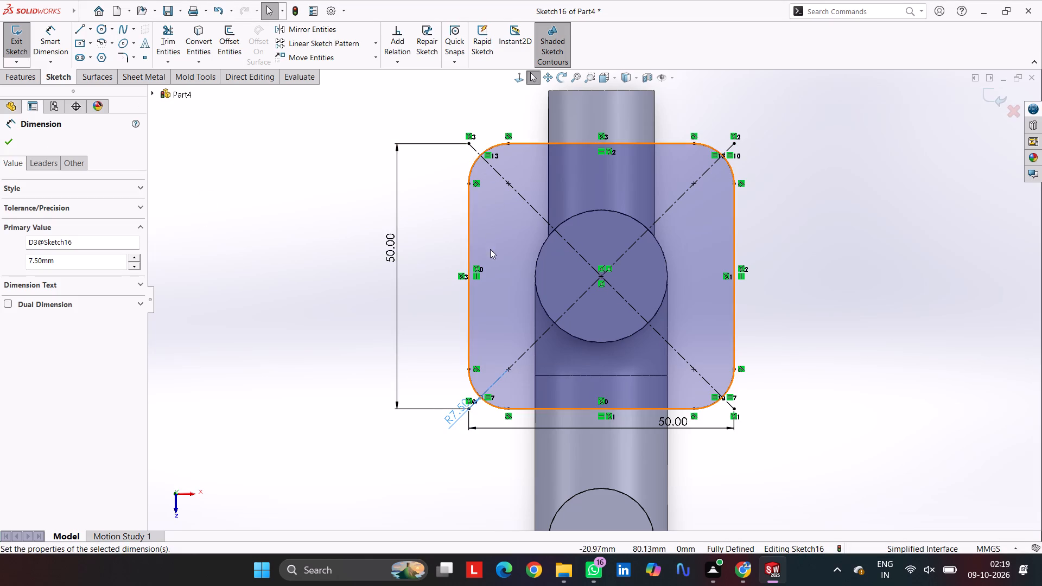
Set the square's corner fillet radius to 6.5 mm.
double_click(453, 414)
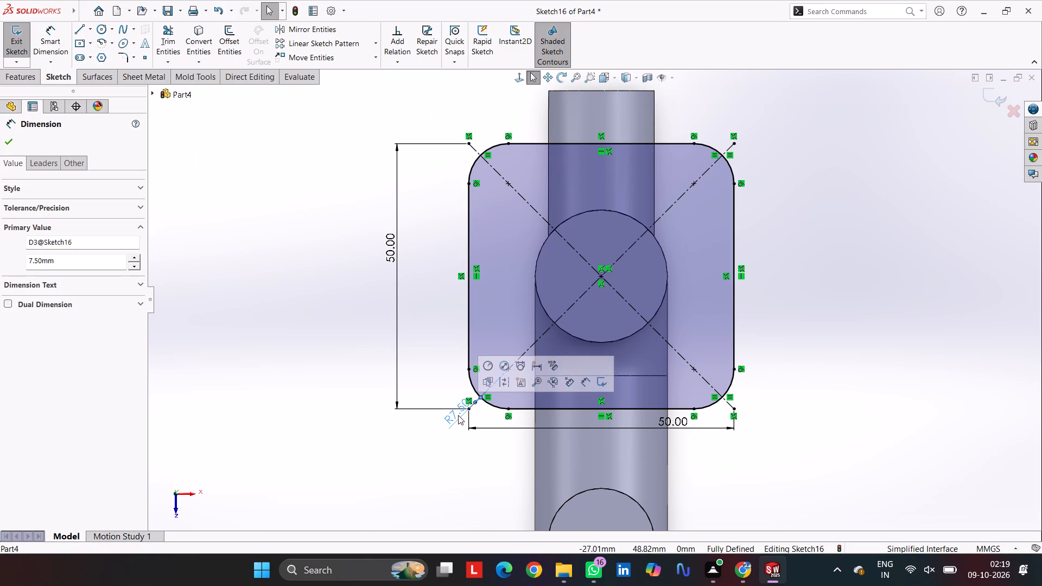
double_click(456, 419)
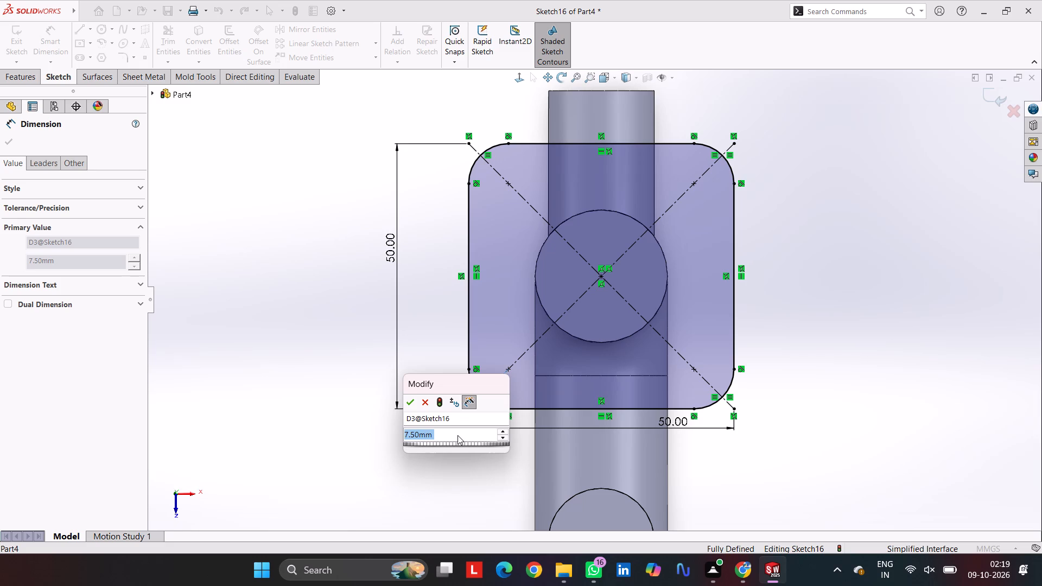
text(6.5)
key(Return)
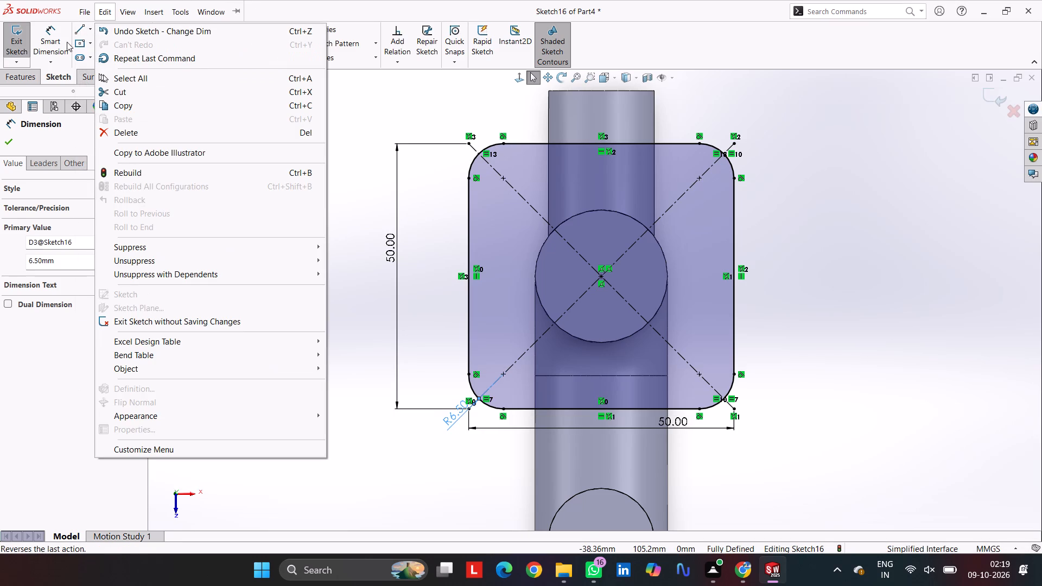
Sketch a circle about 8.5 mm in diameter, centred on the fillet centre point of the square's upper-left corner.
click(43, 38)
click(101, 30)
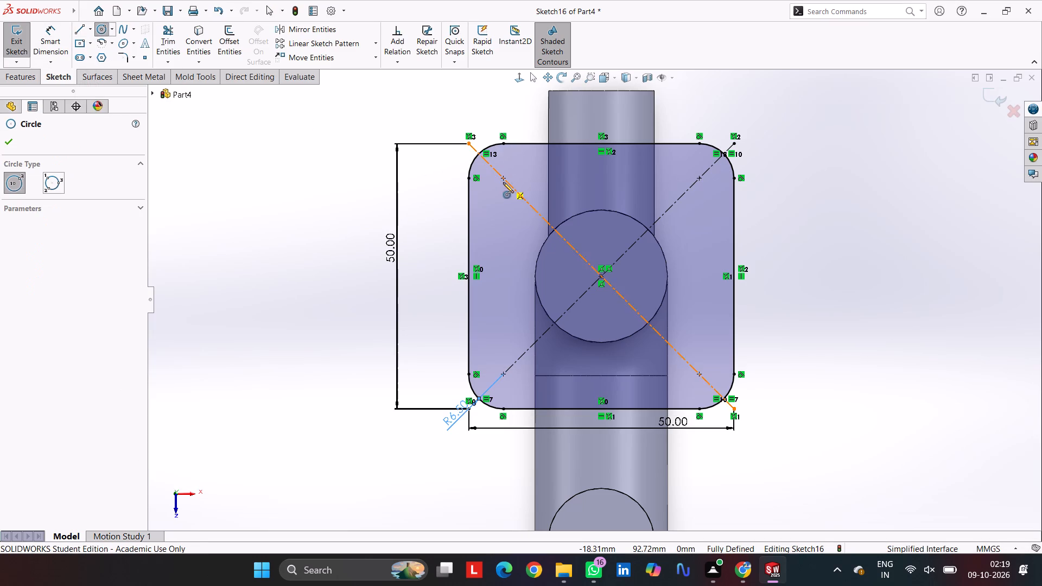
click(504, 179)
click(514, 198)
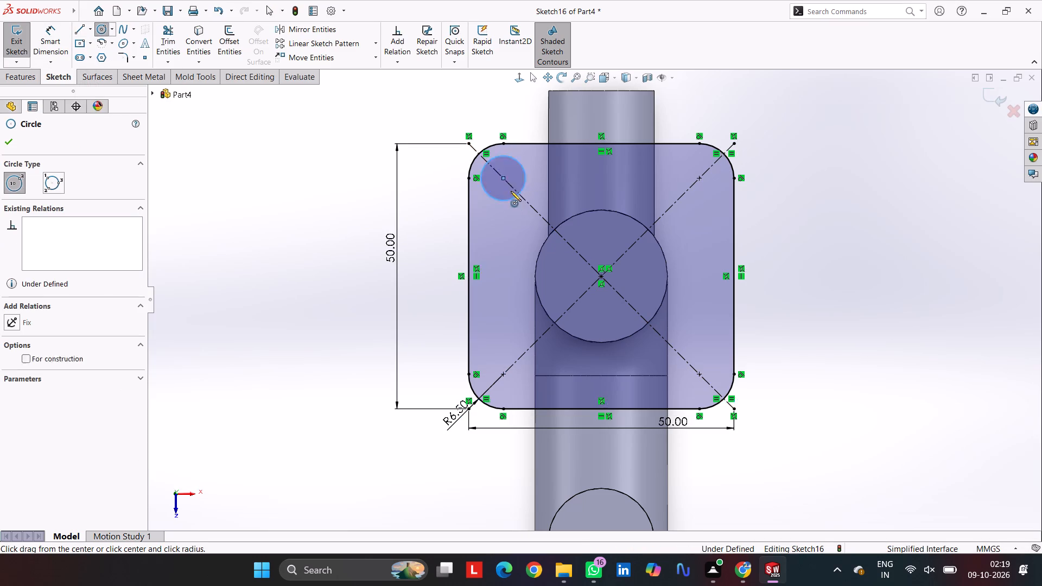
Dimension the circle in the square's upper-left corner to a 5 mm diameter.
click(36, 34)
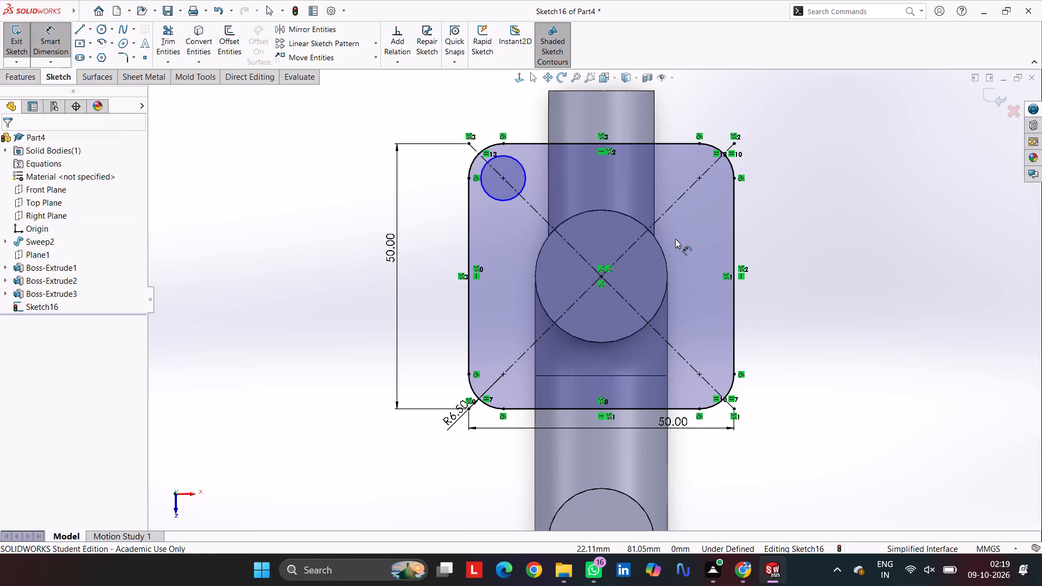
click(519, 160)
click(541, 160)
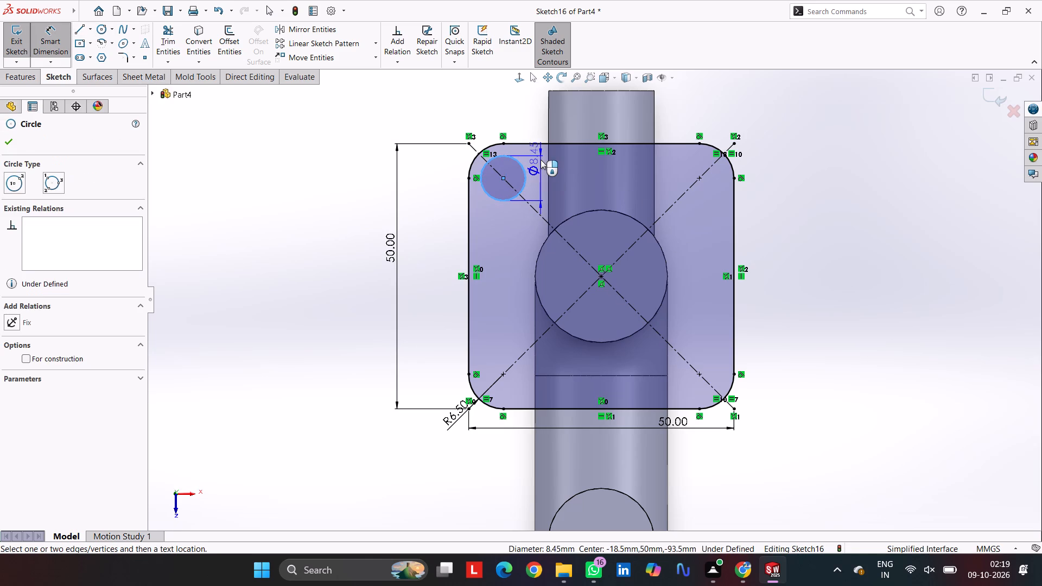
key(5)
key(Return)
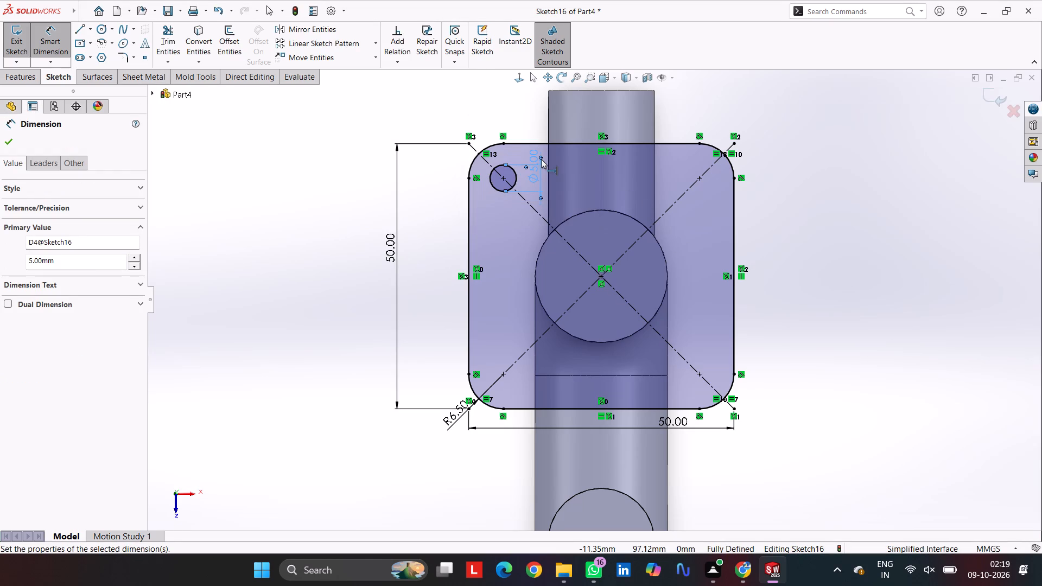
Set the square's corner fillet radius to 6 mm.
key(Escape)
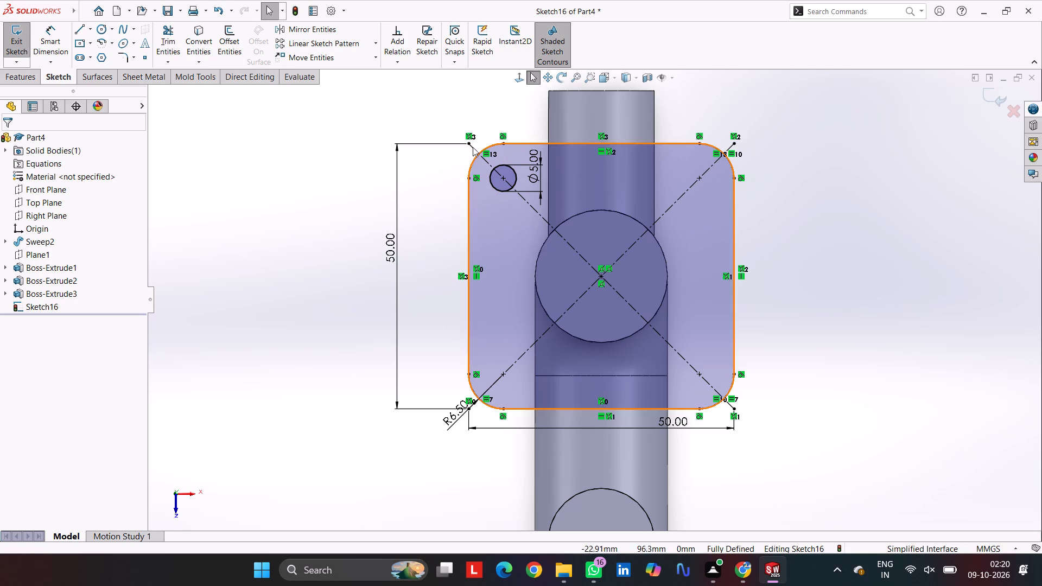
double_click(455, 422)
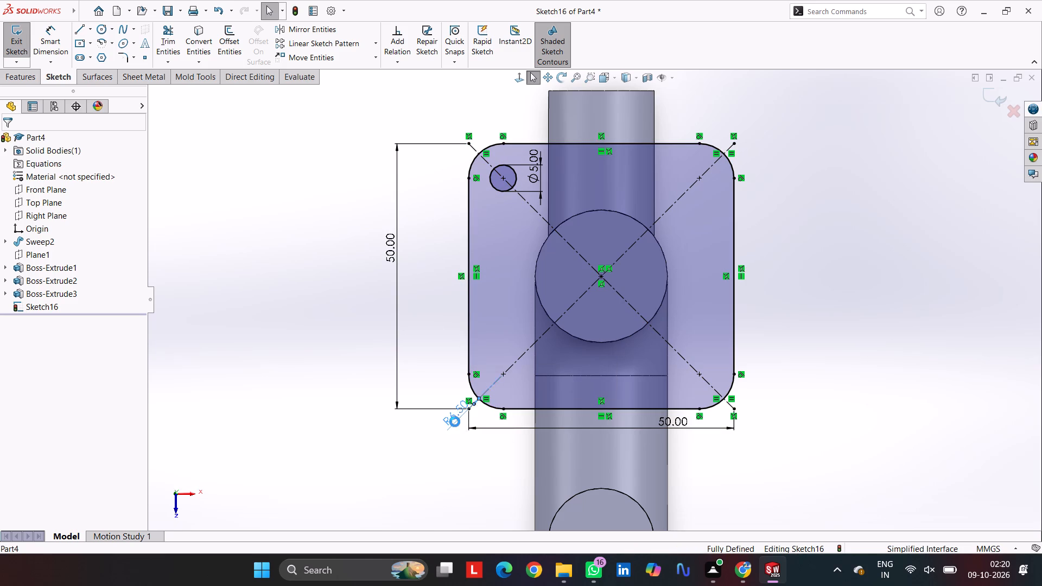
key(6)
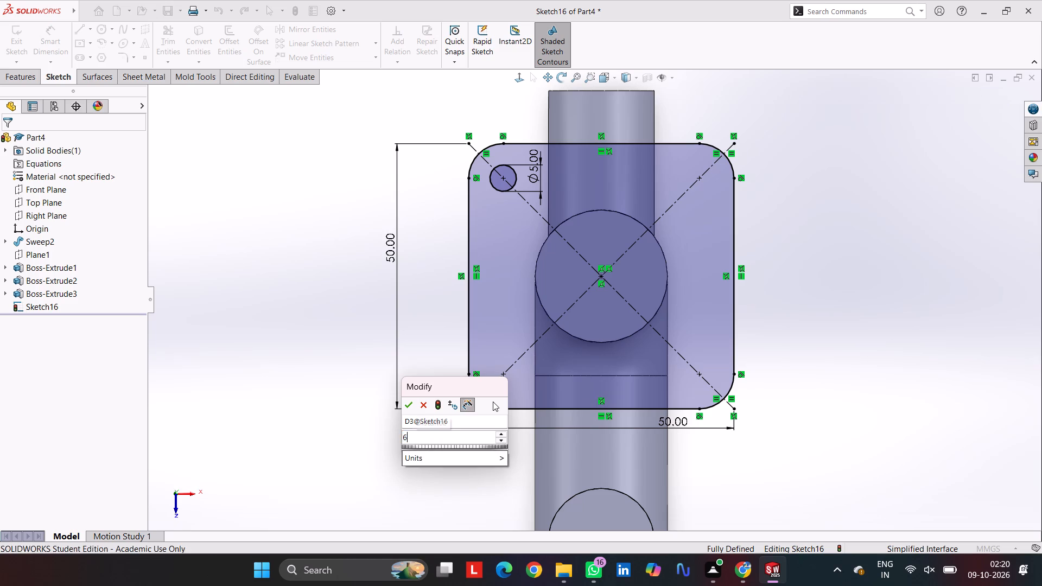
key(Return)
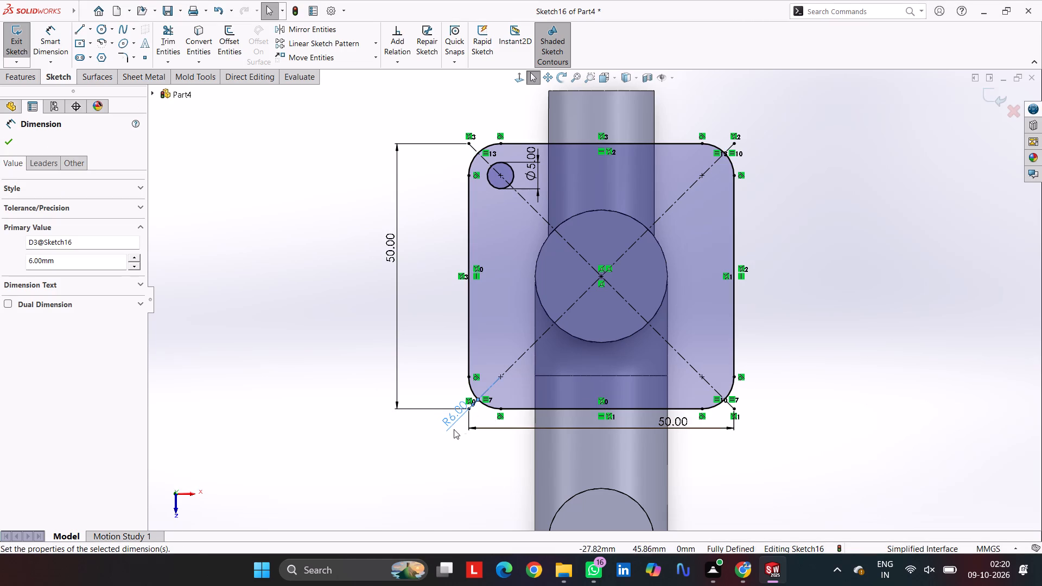
Set the square's corner fillet radius to 5 mm.
double_click(451, 422)
text(5.)
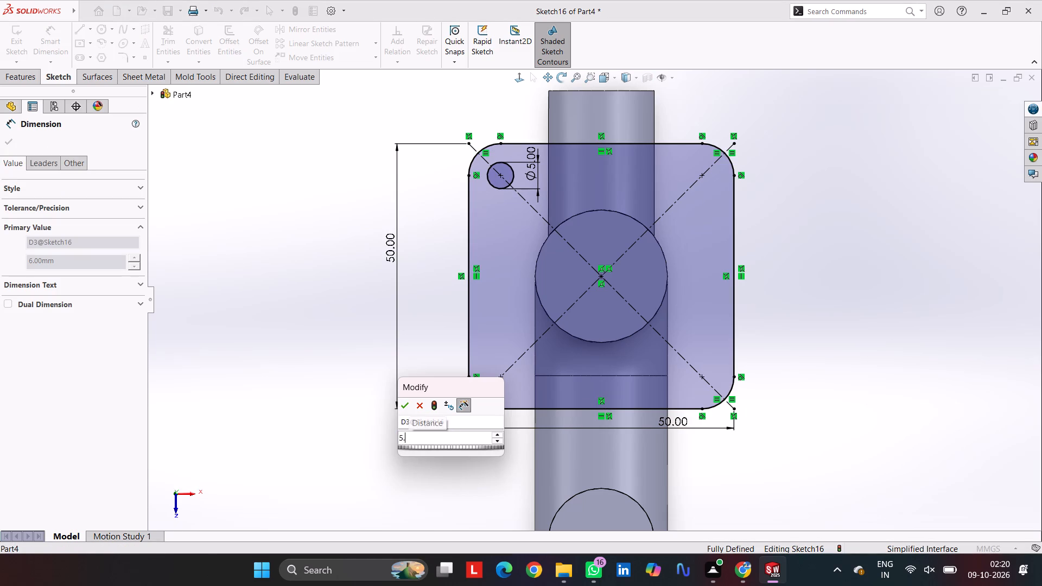
key(Return)
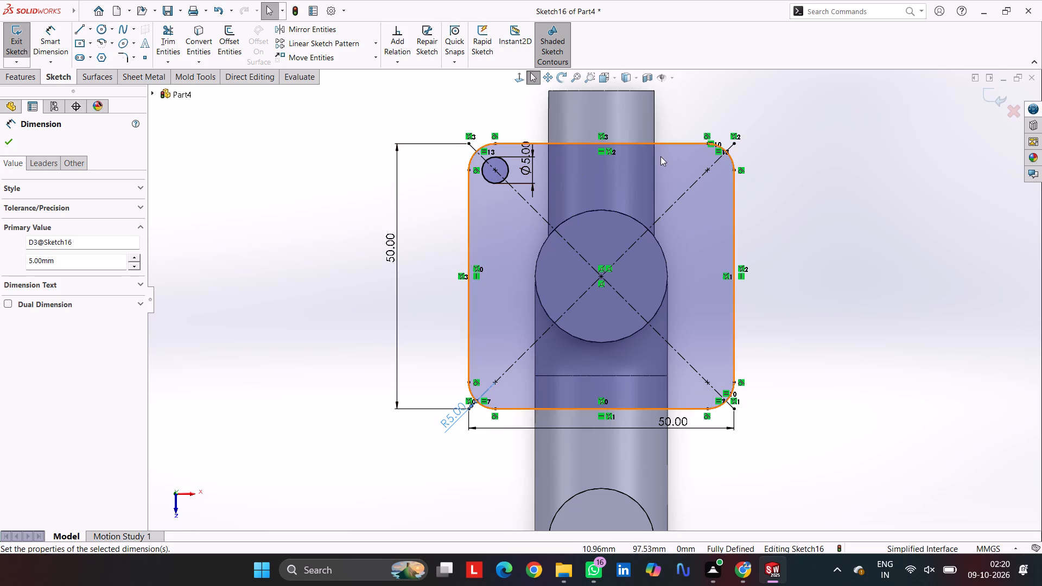
Sketch circles about 8, 7.8 and 6.3 mm in diameter on the fillet centres of the square's upper-right, lower-right and lower-left corners.
click(102, 29)
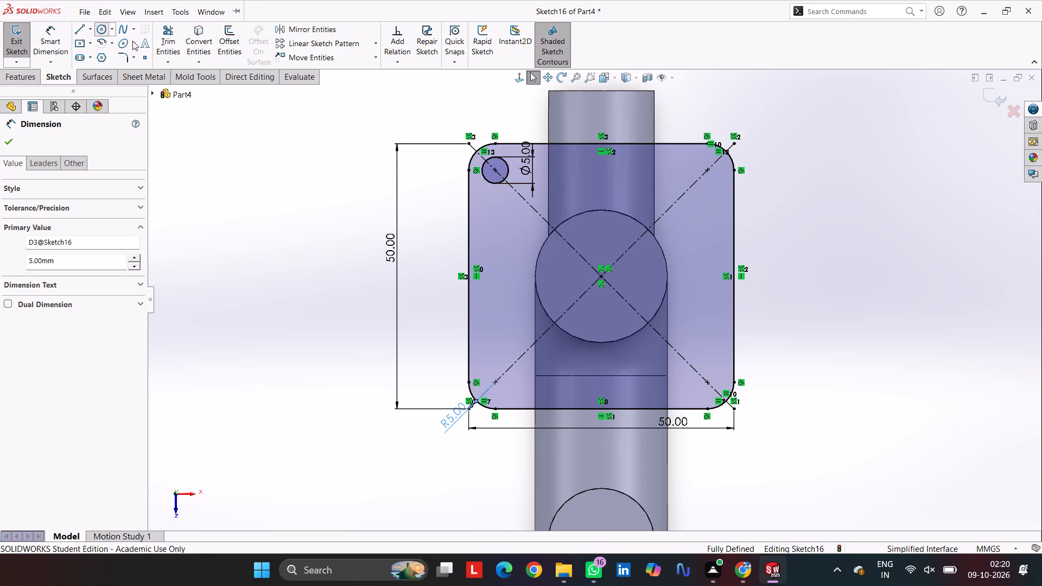
click(705, 171)
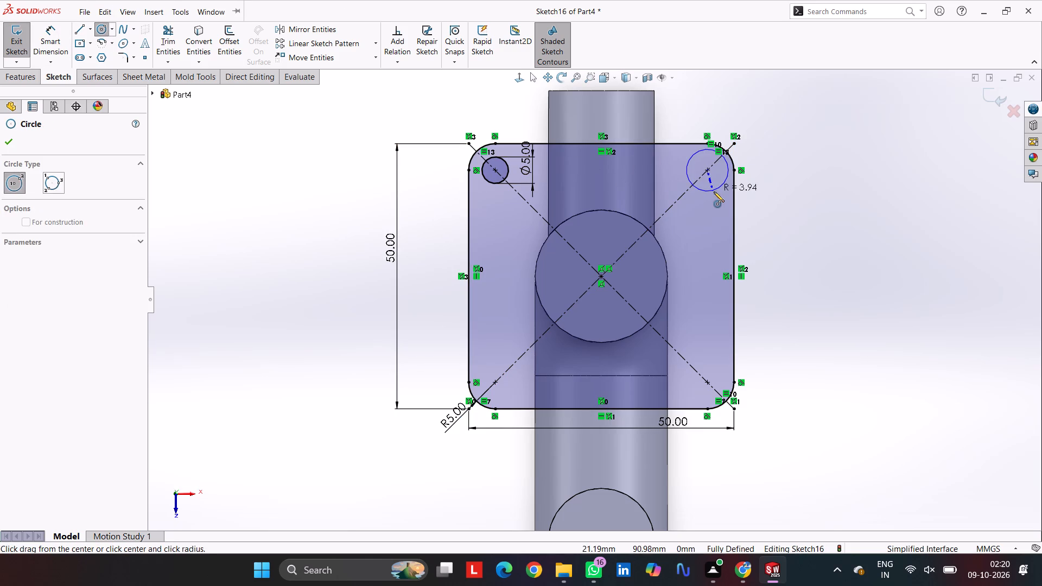
click(714, 192)
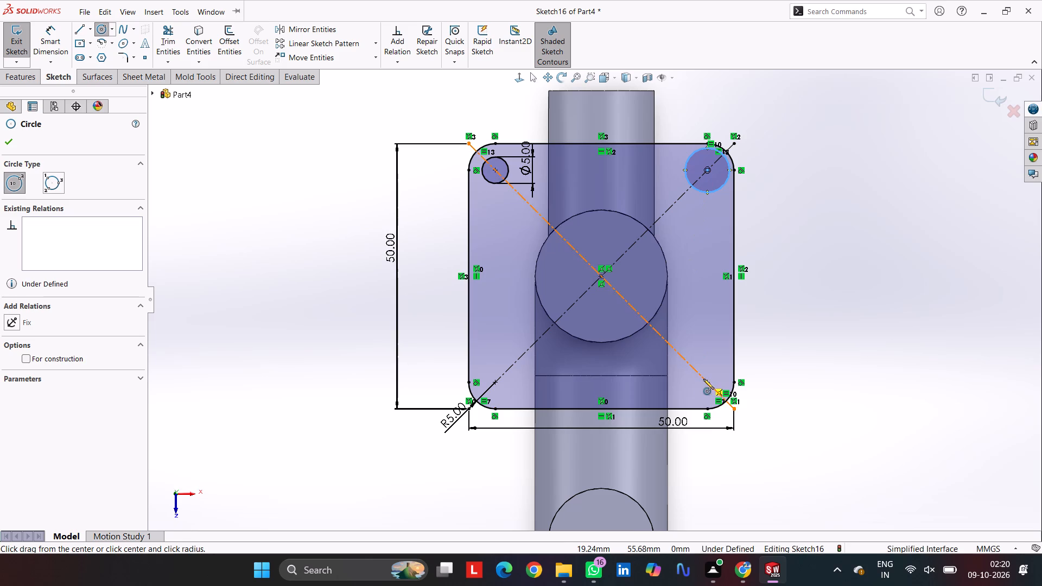
click(707, 384)
click(691, 396)
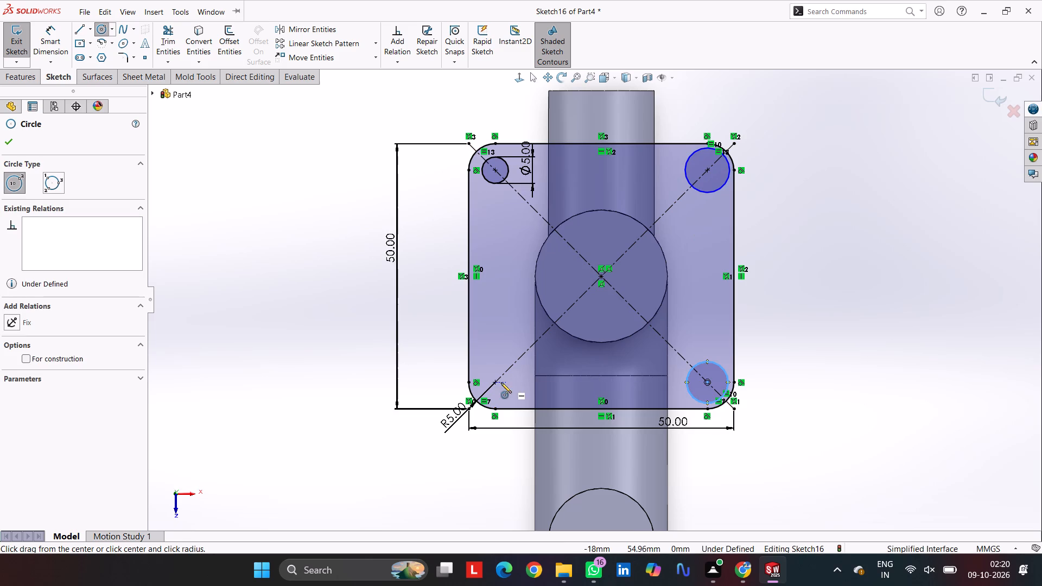
click(494, 381)
click(511, 388)
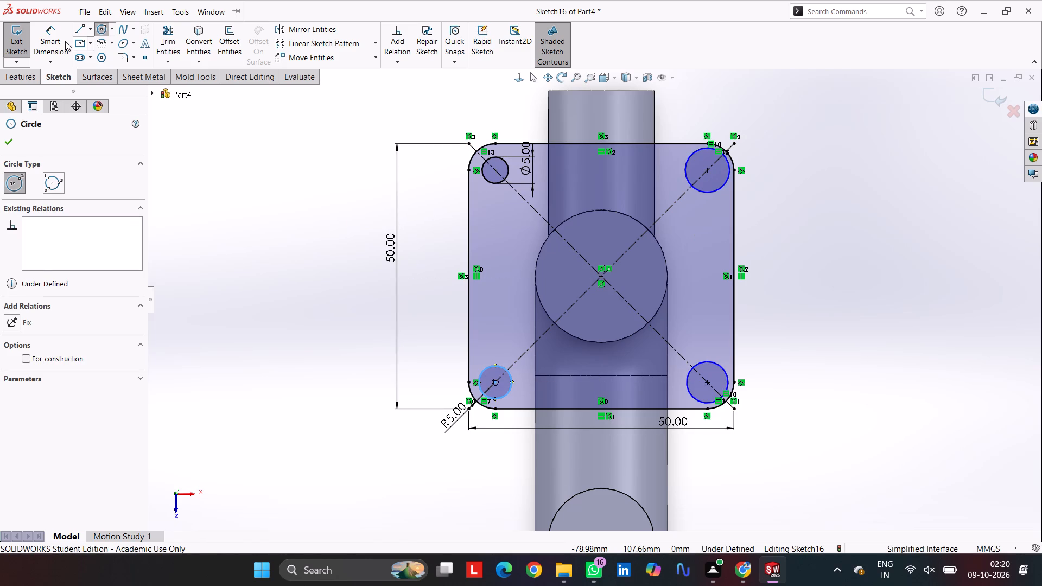
Dimension the circles in the square's lower-left, upper-right and lower-right corners to a 5 mm diameter each.
click(63, 41)
click(500, 366)
click(509, 329)
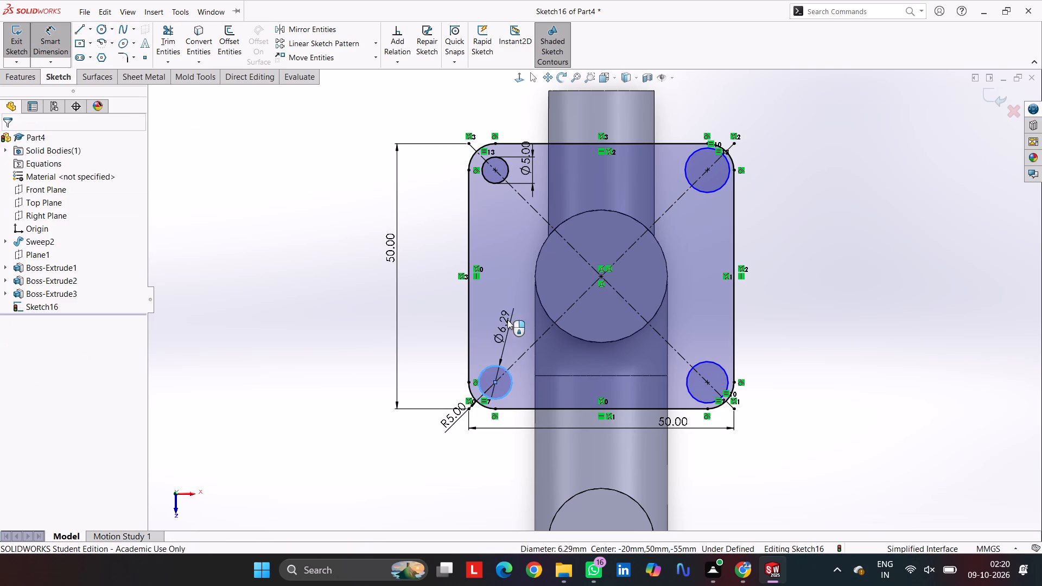
key(5)
key(Return)
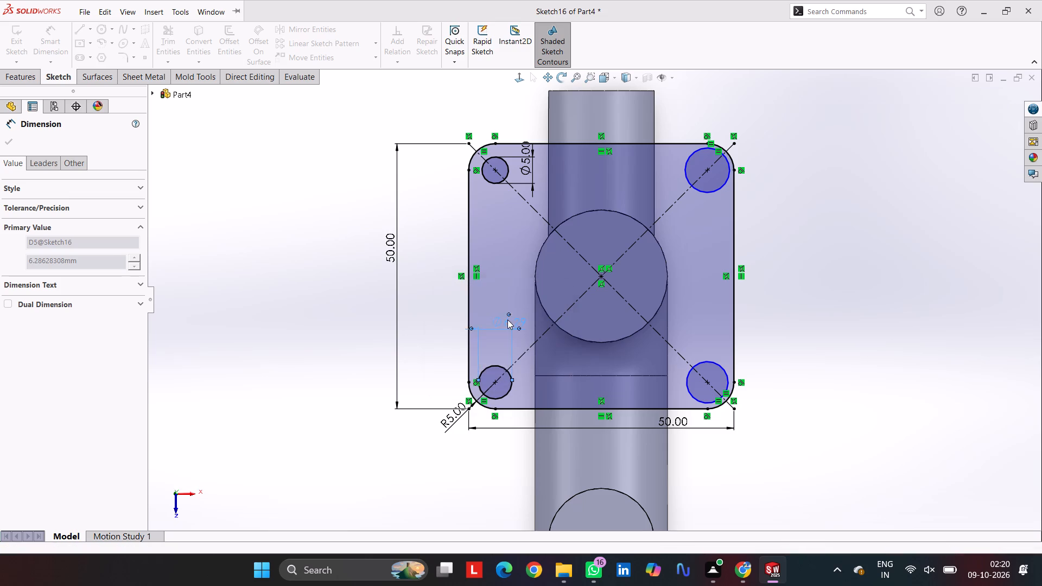
click(708, 194)
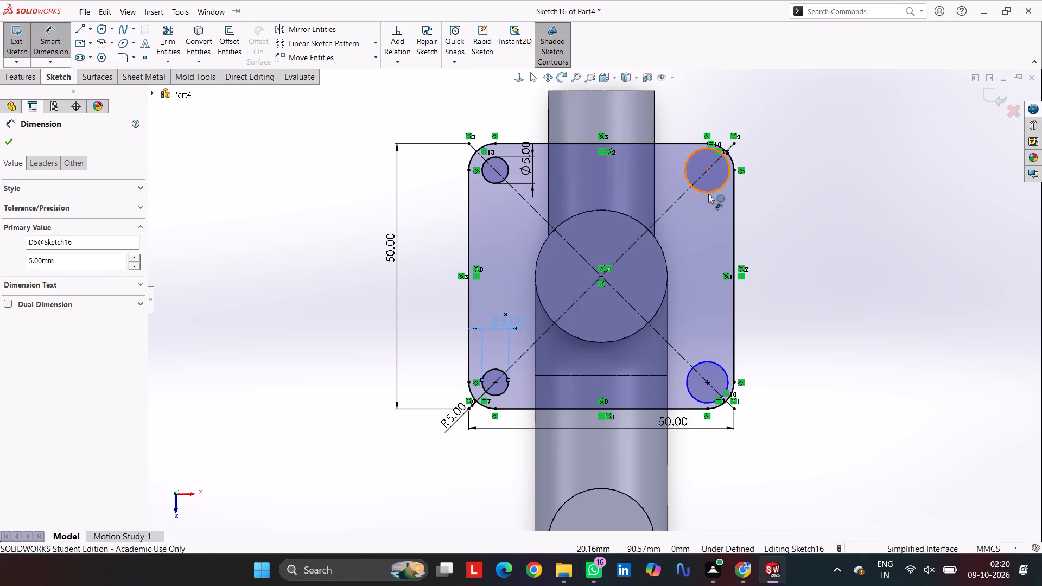
click(700, 216)
key(5)
key(Return)
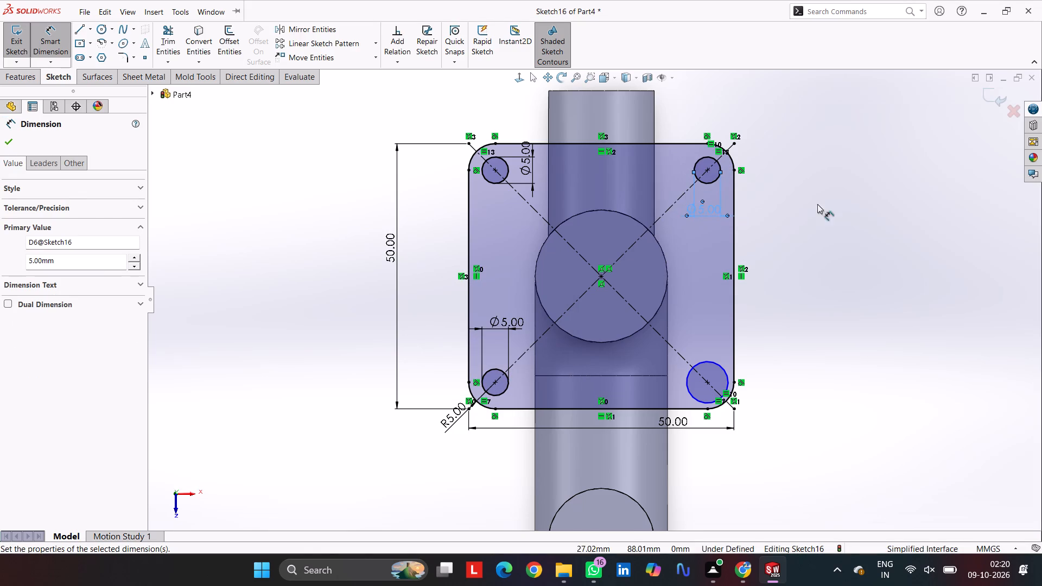
click(707, 362)
click(707, 342)
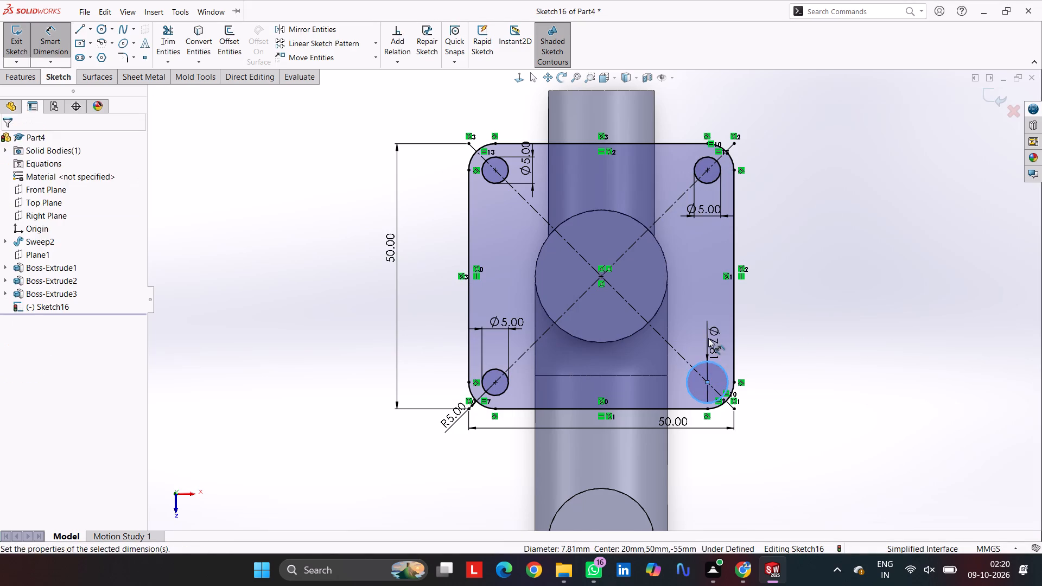
key(5)
key(Return)
key(period)
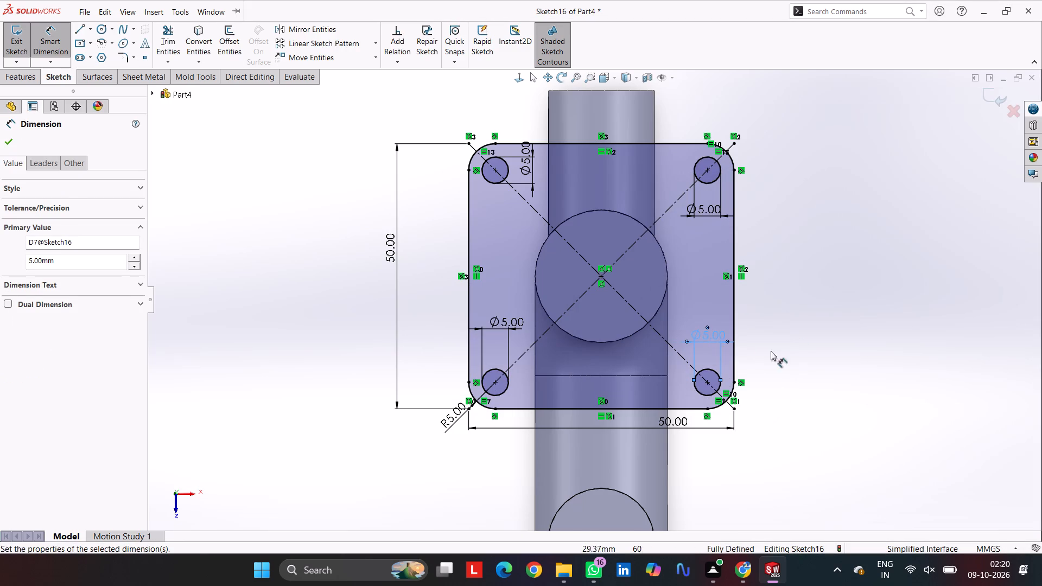
click(797, 327)
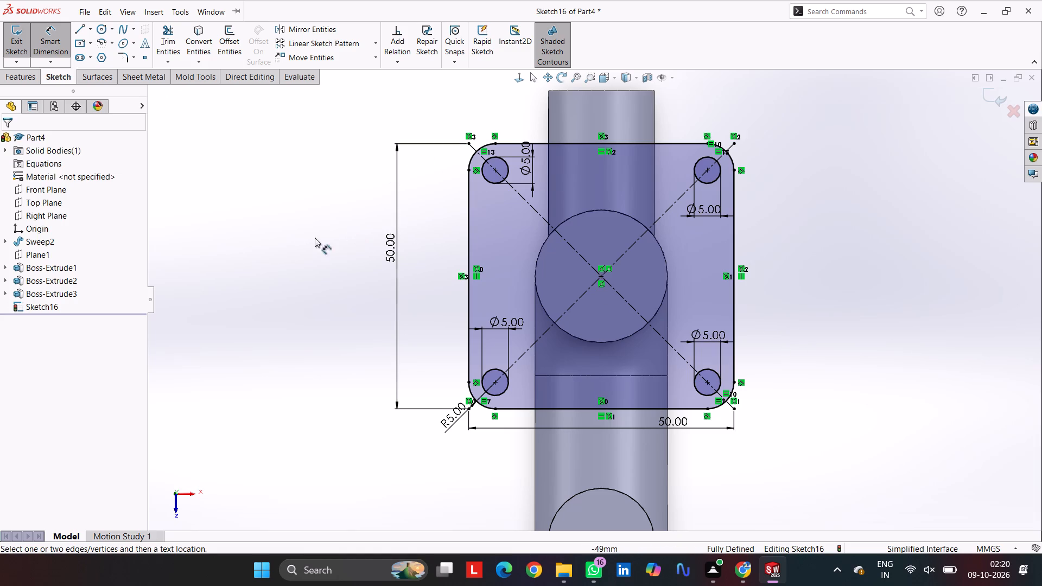
Extrude the rounded square with its four corner holes 5 mm blind, reversed downward toward the pipe.
click(22, 73)
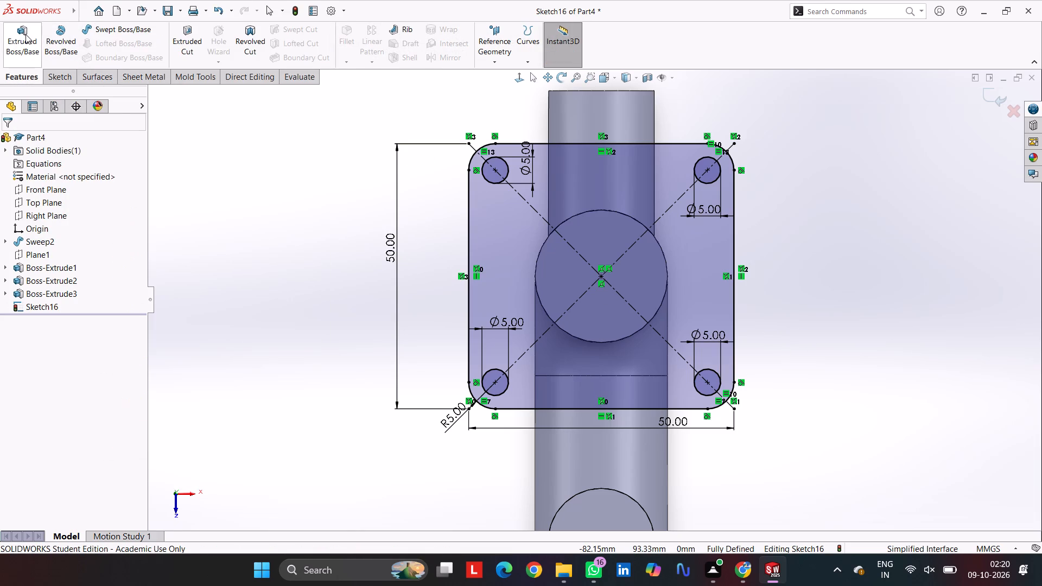
click(30, 41)
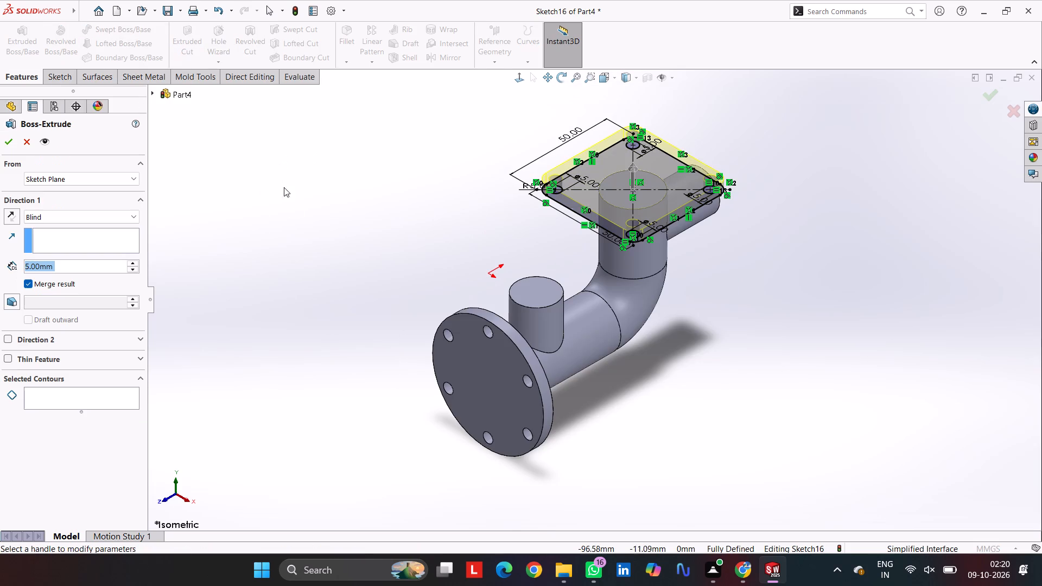
click(16, 213)
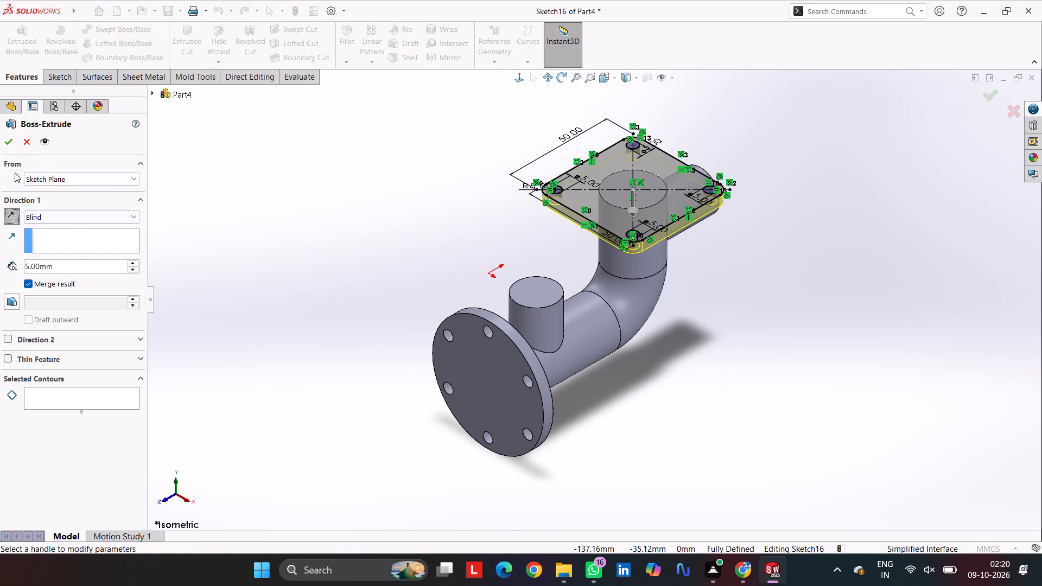
click(7, 148)
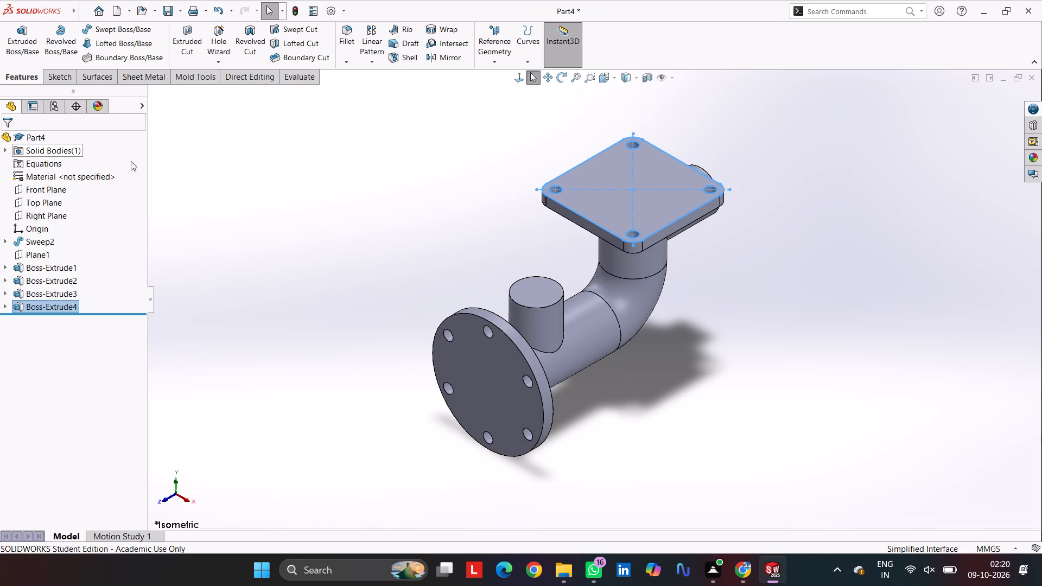
click(337, 155)
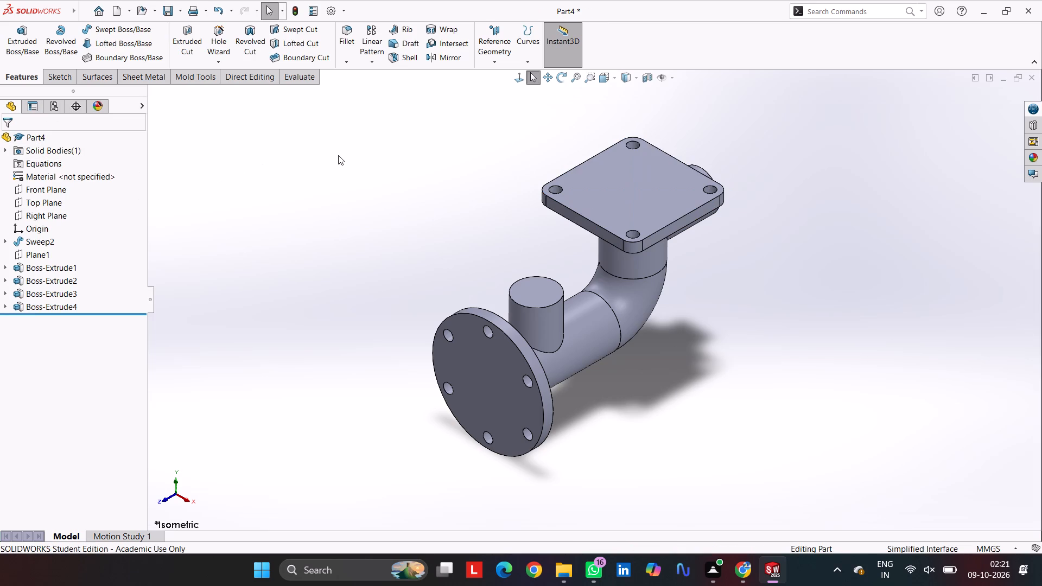
Start a sketch on the upright branch's end face and draw a concentric circle about 28.4 mm in diameter.
click(538, 284)
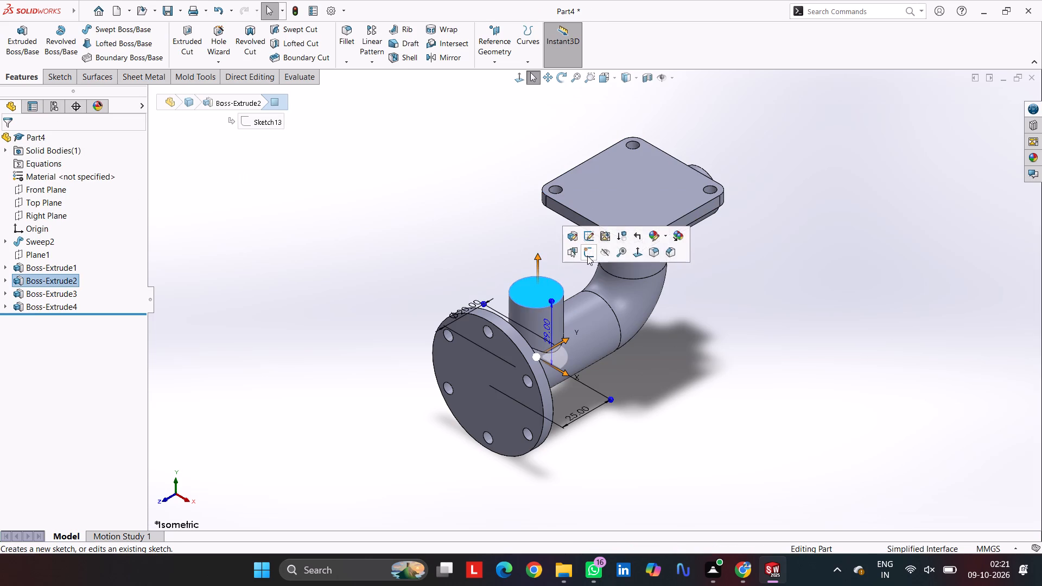
click(587, 253)
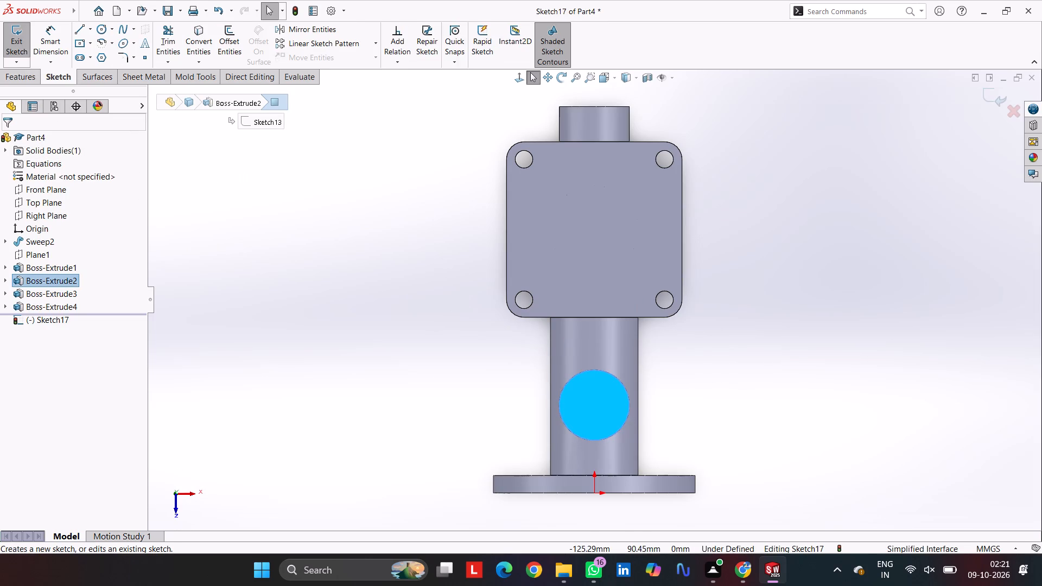
click(104, 32)
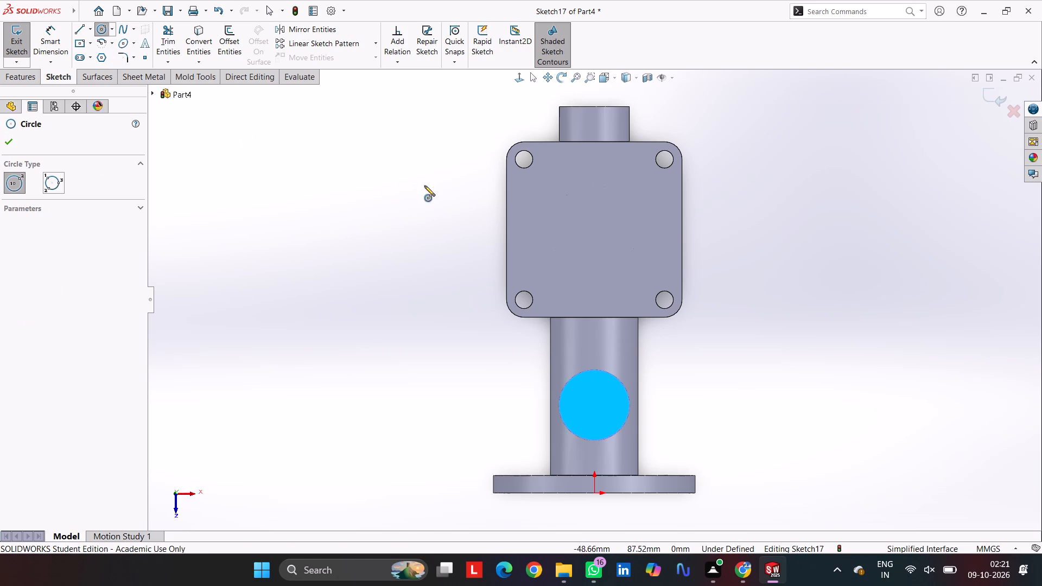
click(594, 405)
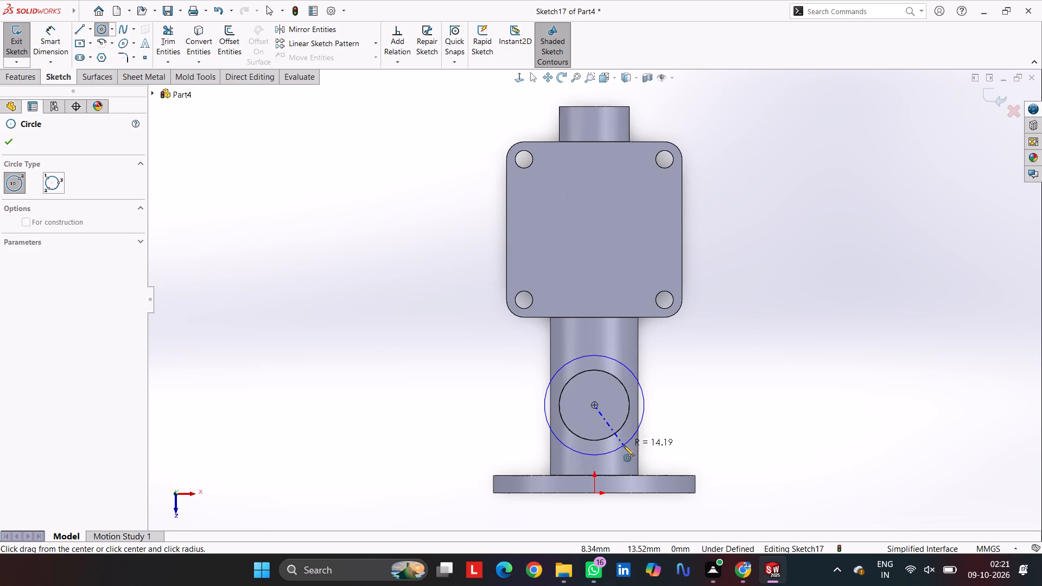
click(624, 445)
Dimension the circle around the upright branch to a 12.5 mm diameter.
click(49, 35)
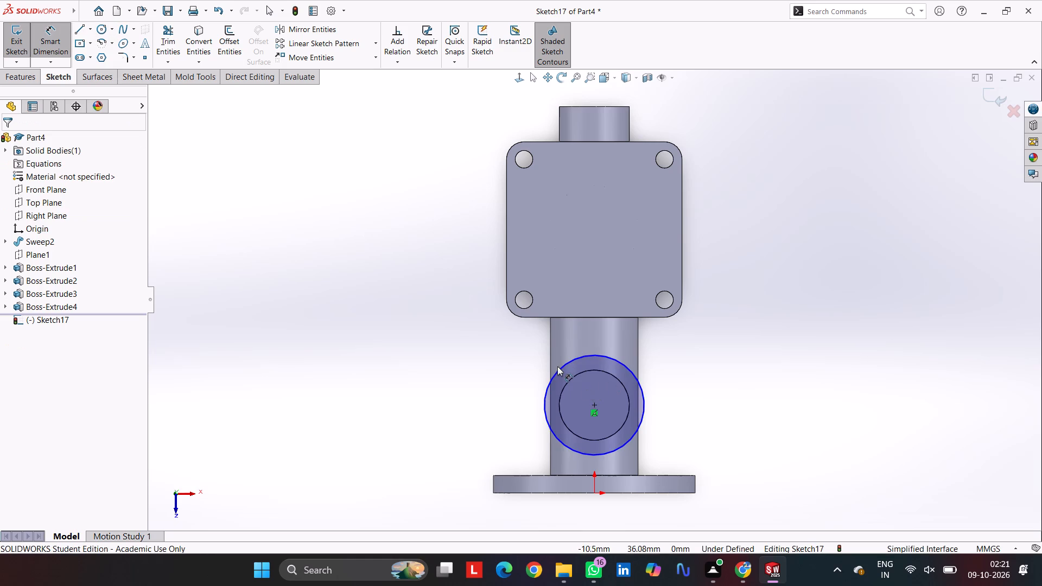
click(559, 371)
click(450, 330)
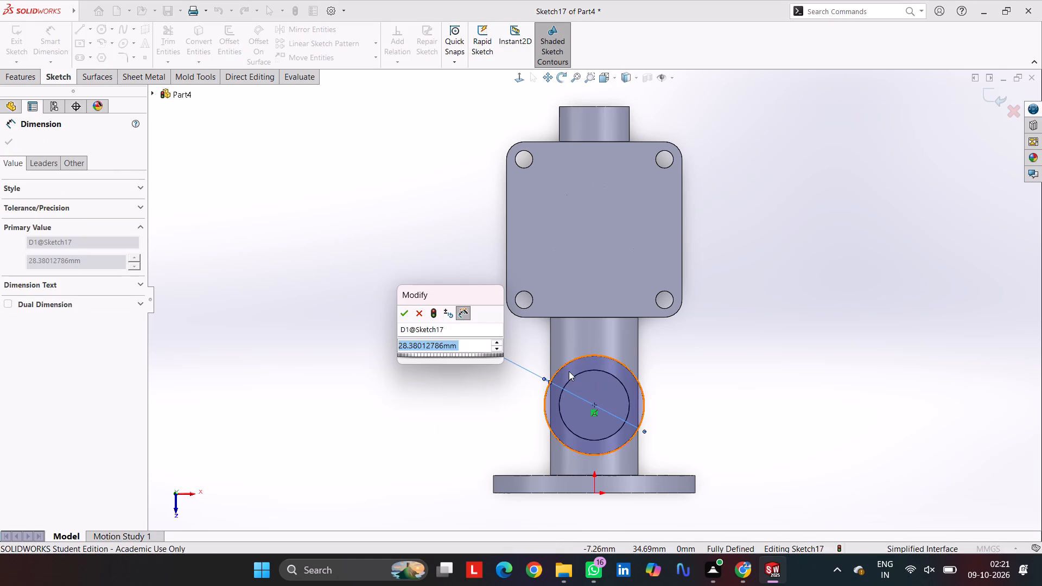
text(12.5)
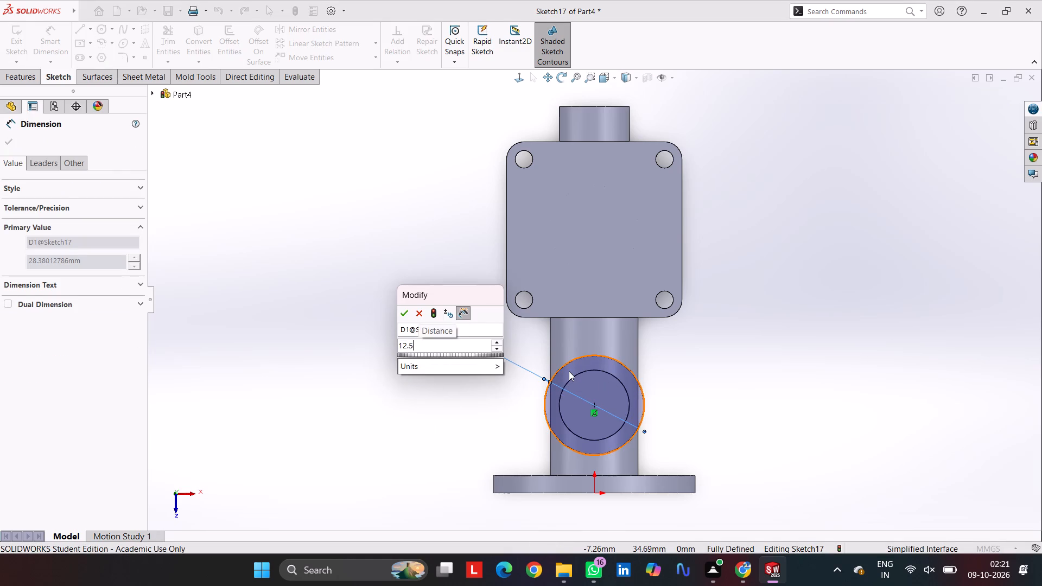
key(Return)
Set the diameter of the circle around the upright branch to 25 mm.
double_click(480, 333)
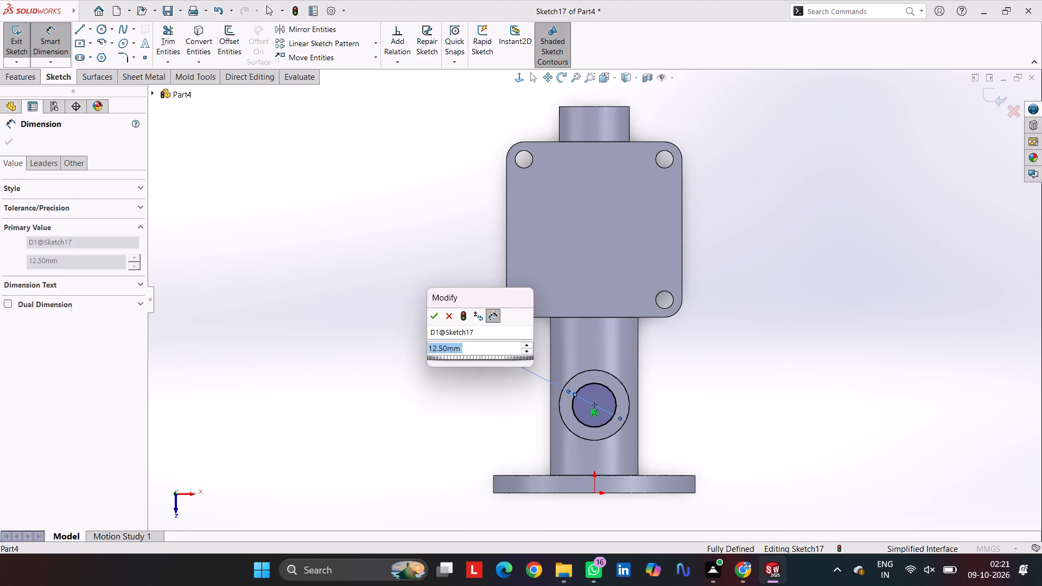
text(12.)
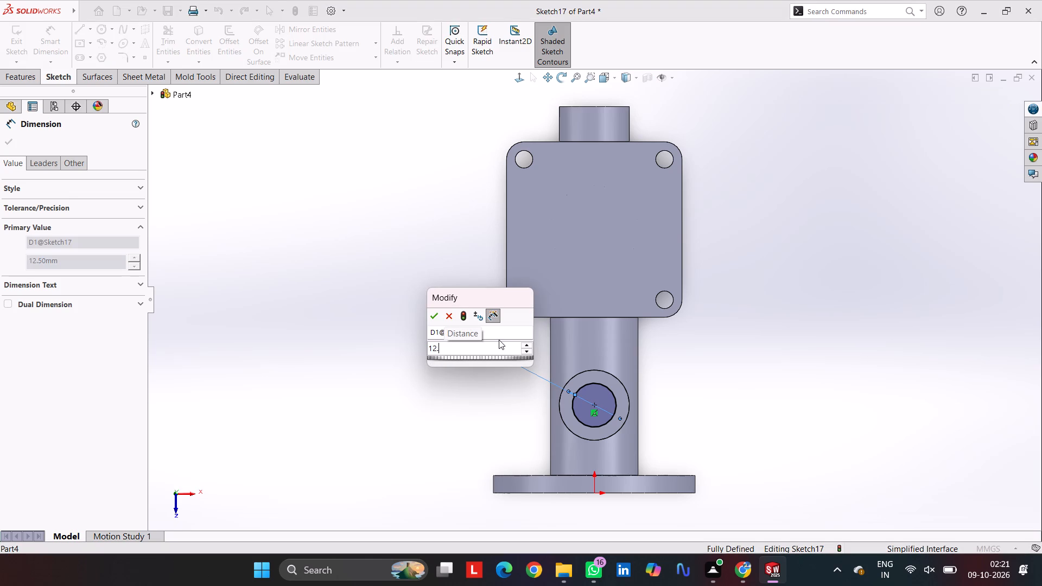
key(5)
text(+12.5)
key(Return)
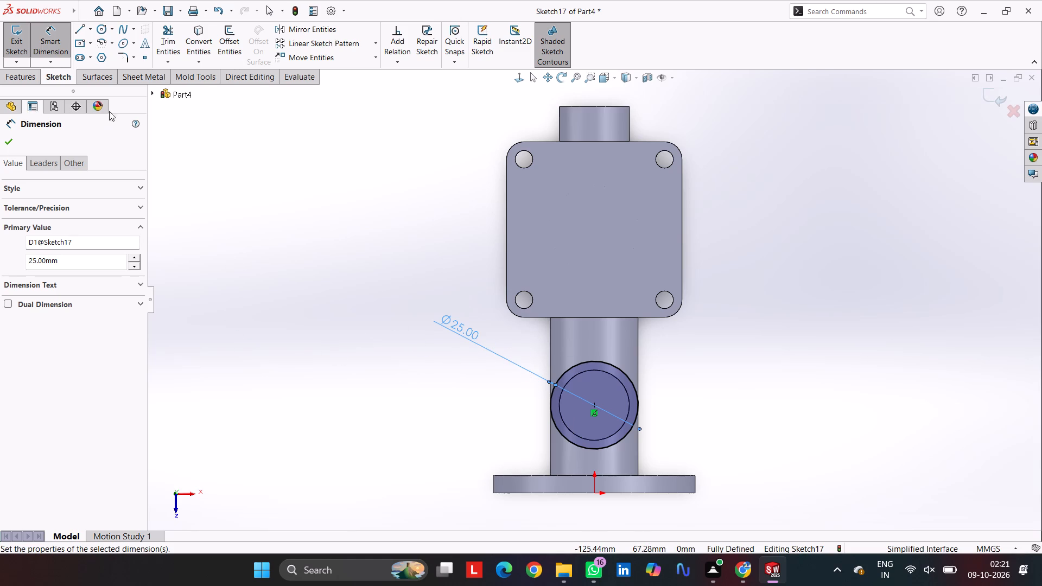
Sketch a small circle outside the 25 mm circle, to its right and level with its centre.
click(101, 30)
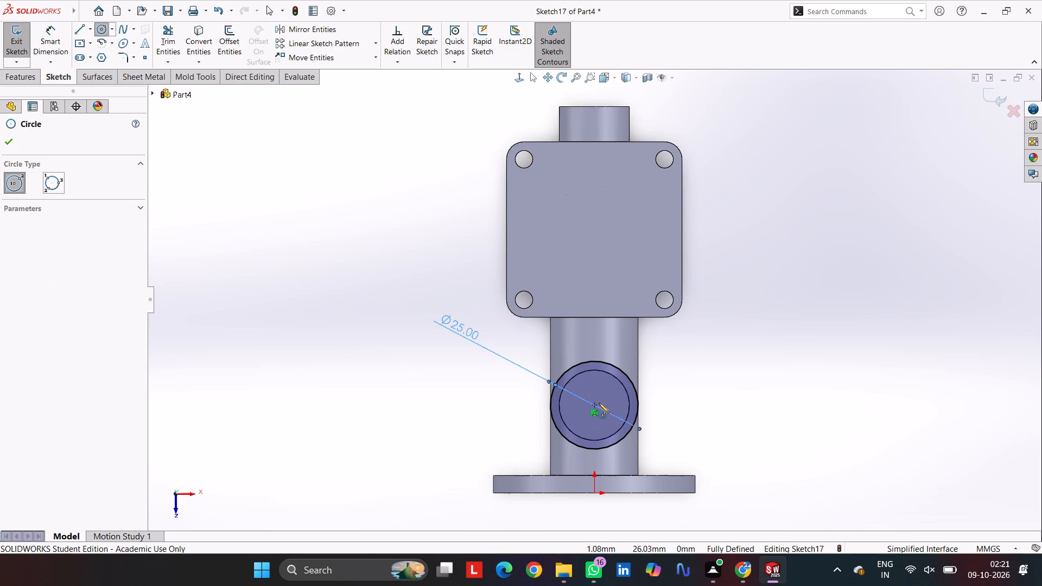
click(682, 407)
click(688, 418)
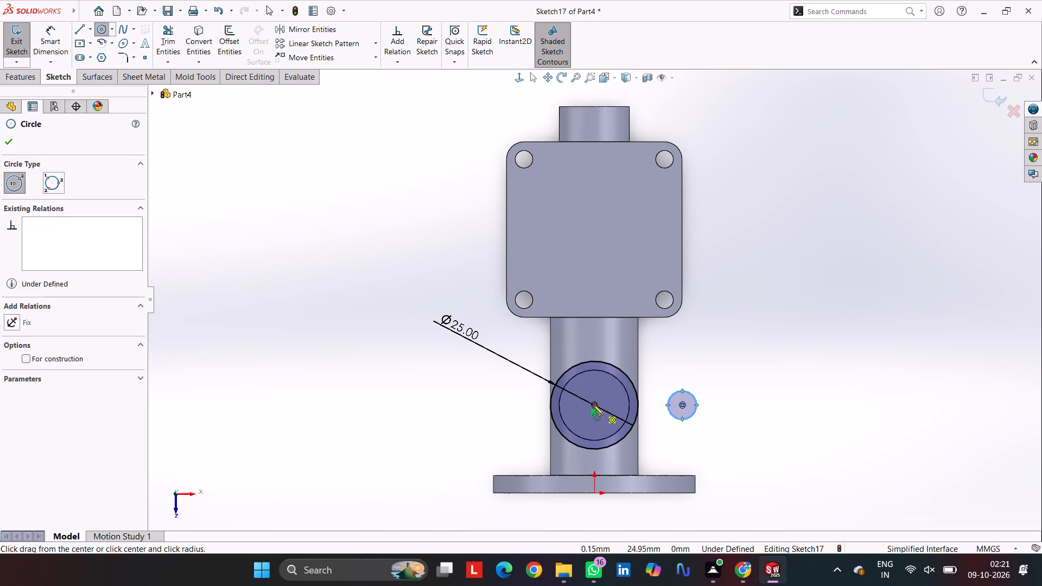
Sketch a second small circle about 6.2 mm in diameter left of the 25 mm circle, level with its centre.
click(497, 405)
click(501, 415)
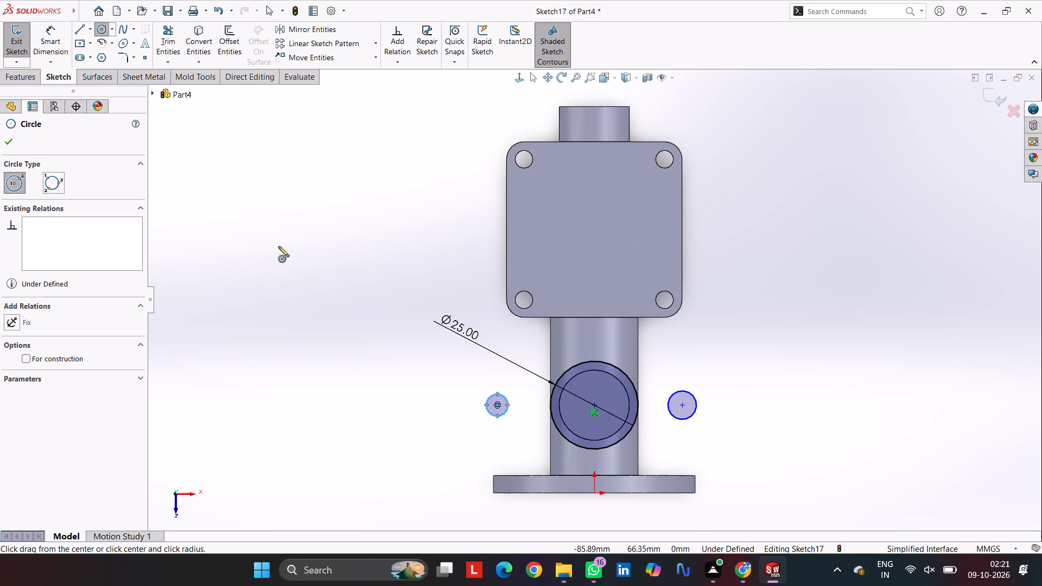
Dimension both small circles beside the 25 mm circle to a 10 mm diameter.
click(45, 50)
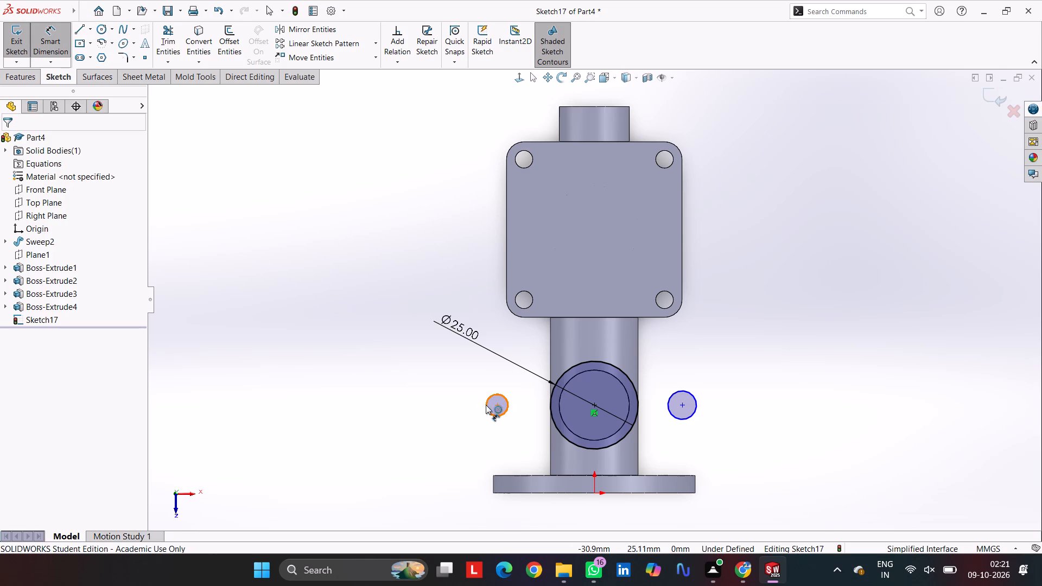
click(486, 405)
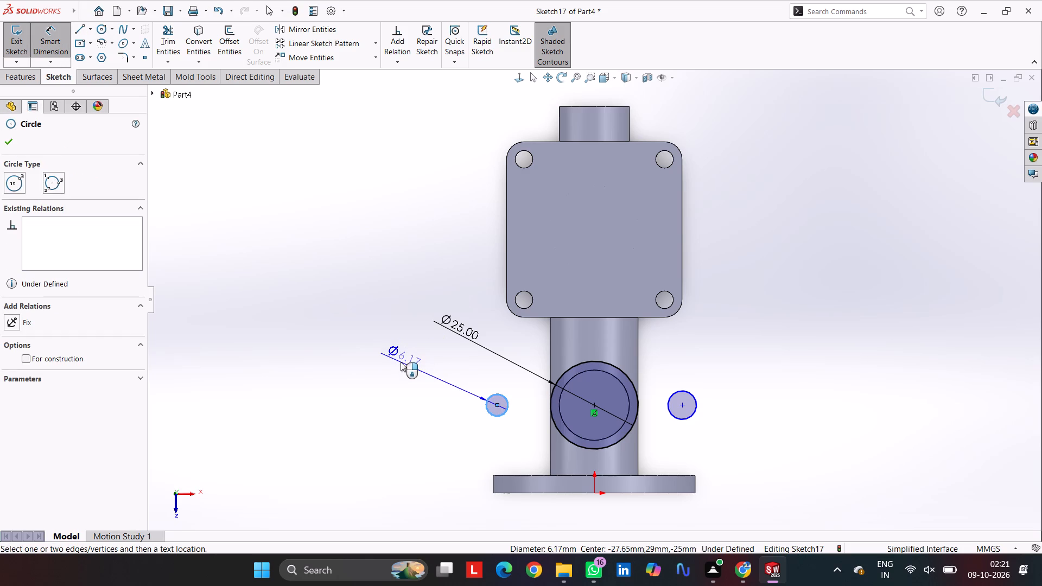
click(401, 362)
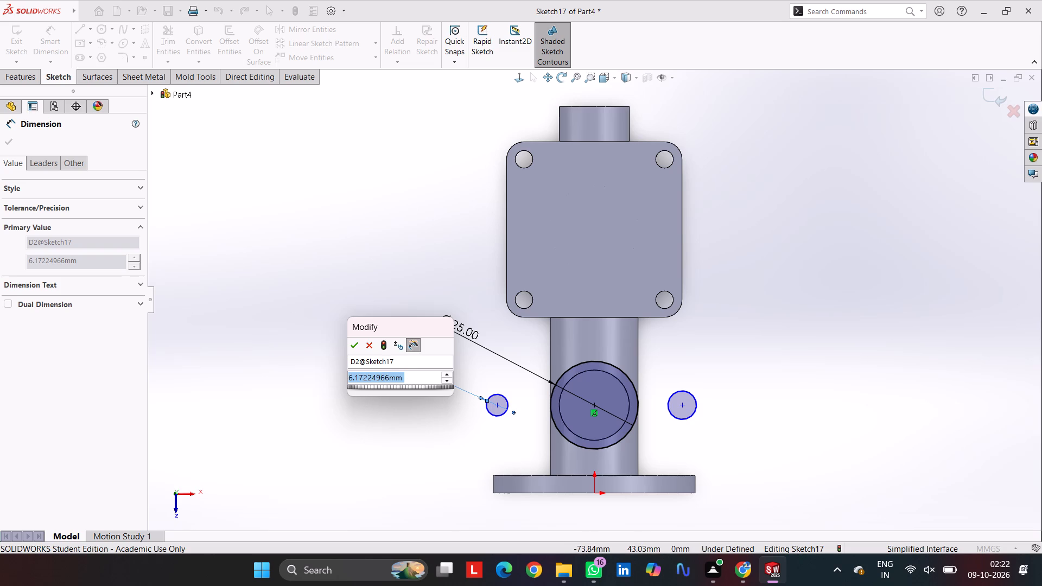
text(10)
key(Return)
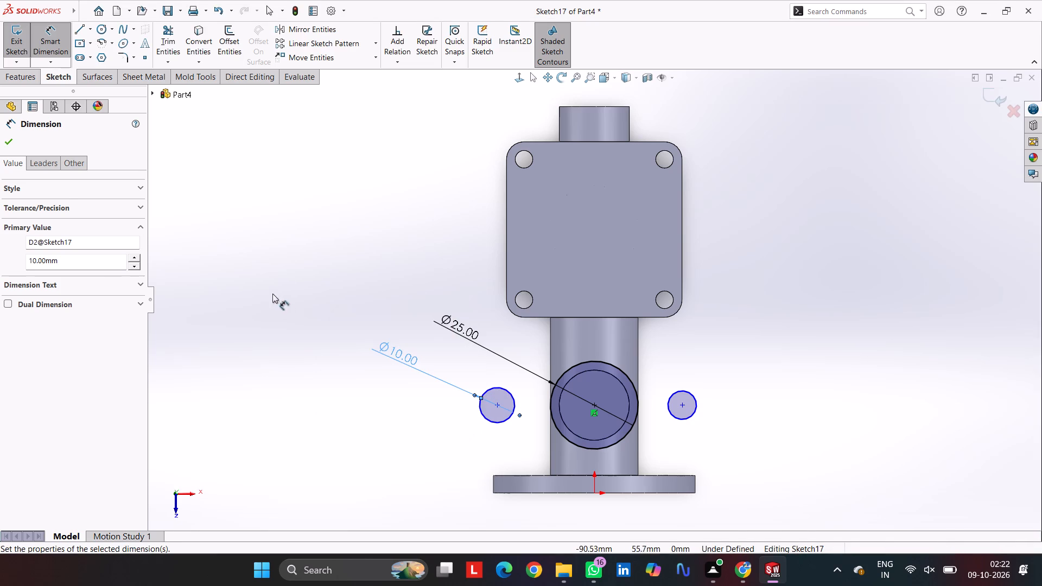
click(694, 398)
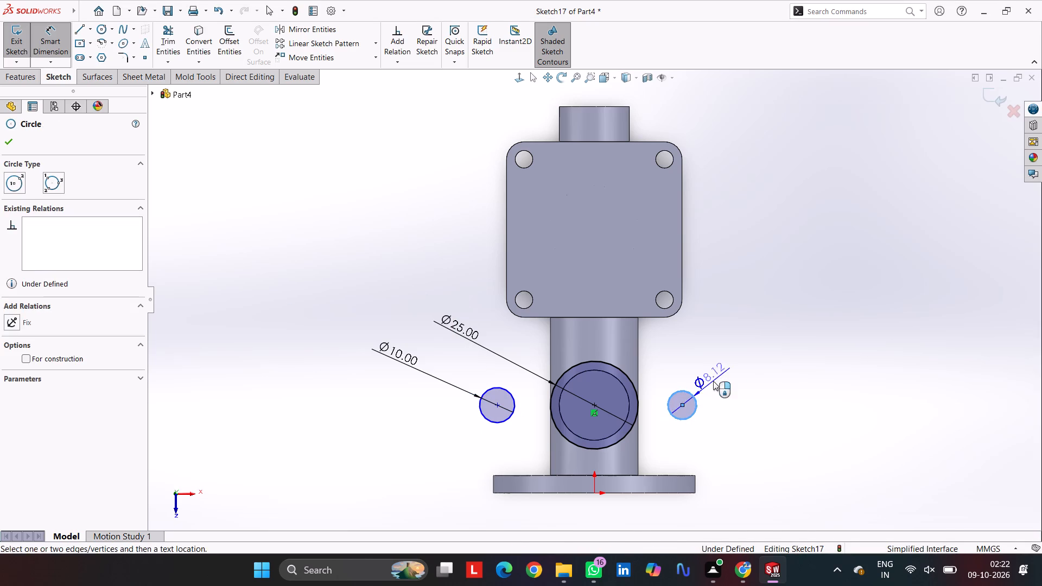
click(713, 381)
text(10)
key(Return)
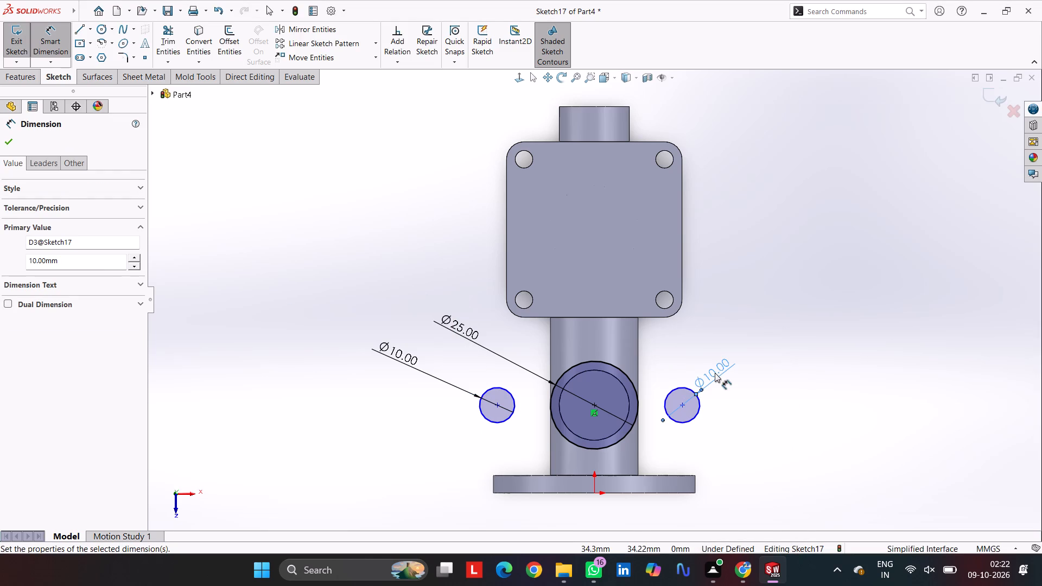
key(grave)
key(Escape)
key(Escape)
Add a horizontal relation between the centres of the two small circles and the 25 mm circle.
click(497, 405)
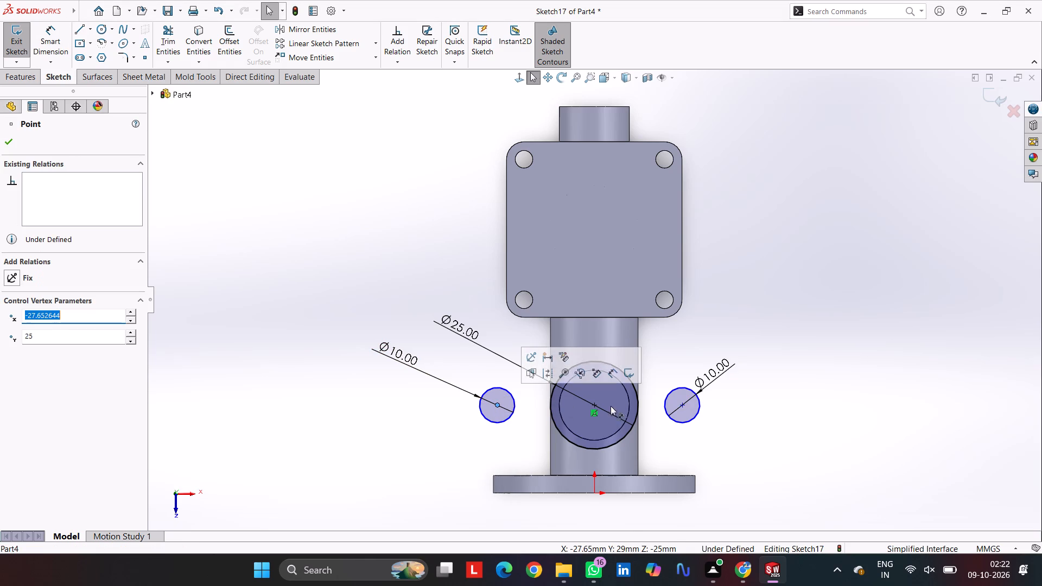
ctrl+click(592, 405)
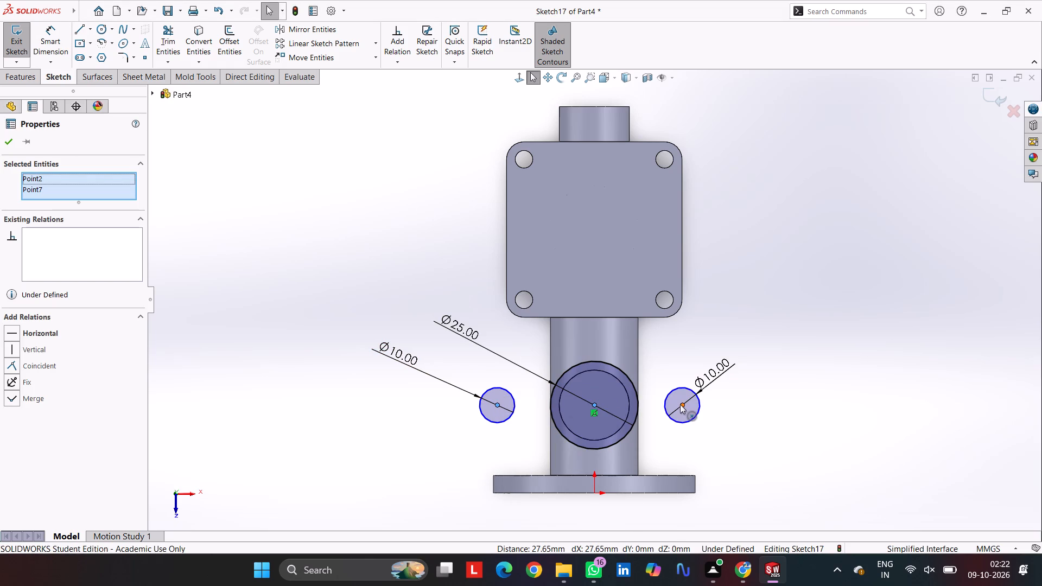
ctrl+click(681, 404)
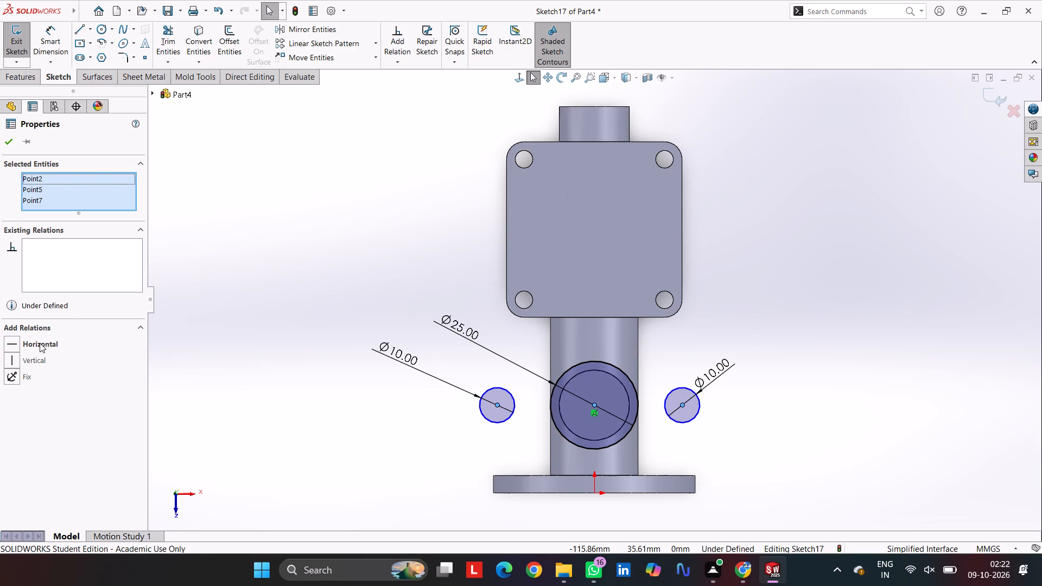
click(40, 343)
click(238, 322)
key(Escape)
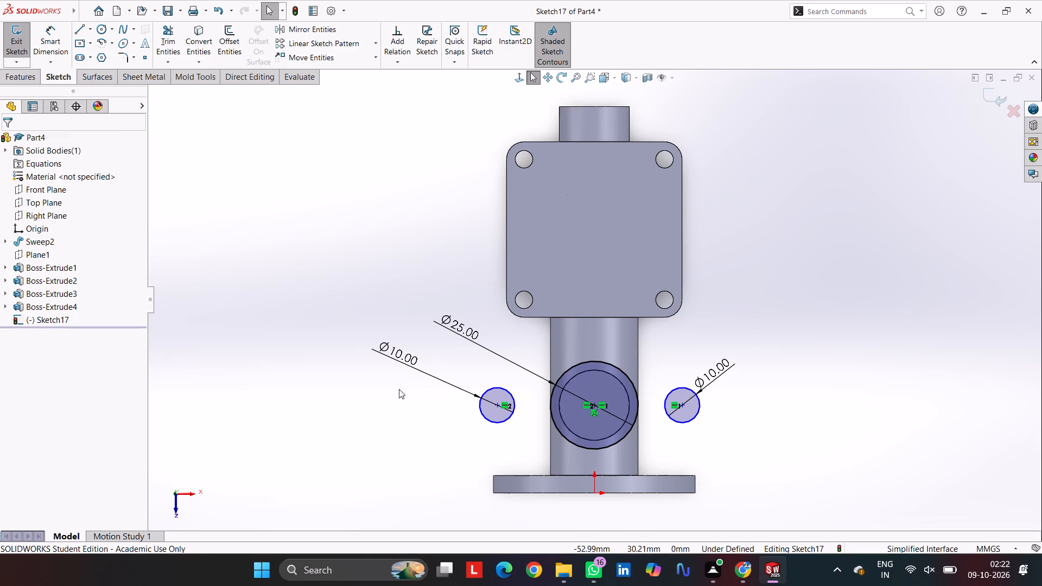
Dimension the distance between the centres of the two 10 mm circles to 35 mm.
click(50, 41)
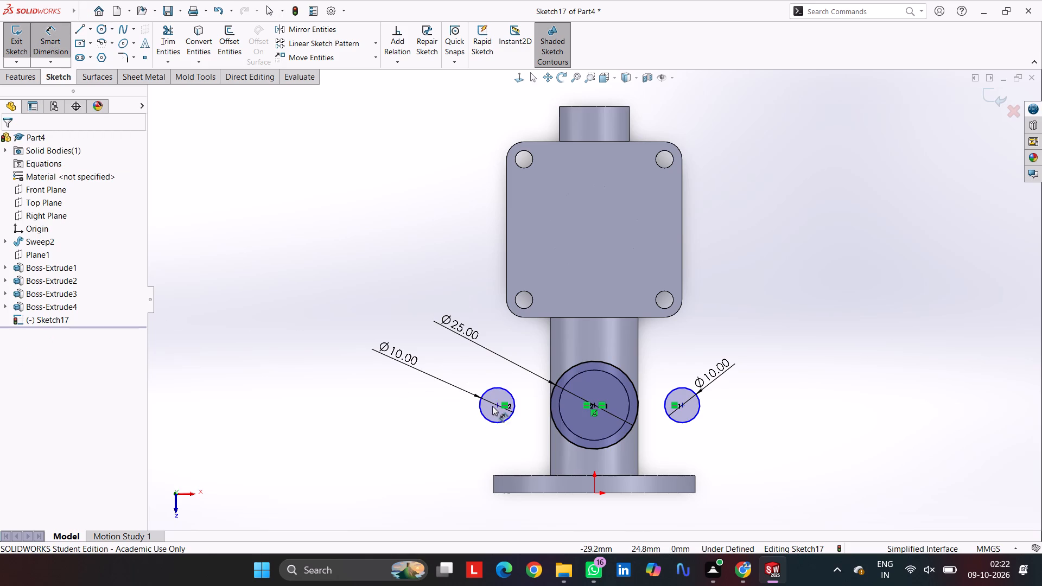
click(496, 405)
click(683, 406)
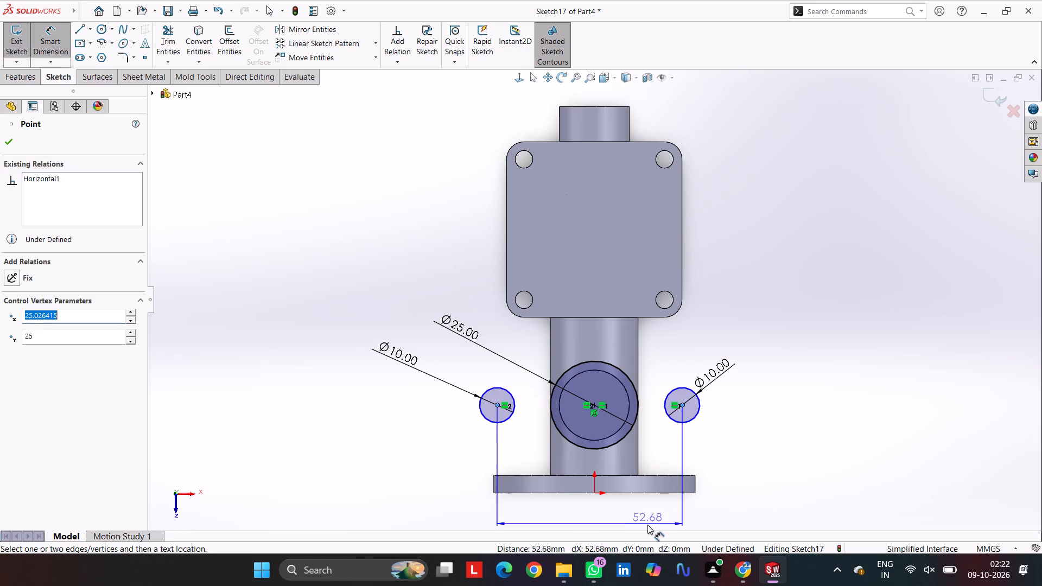
click(614, 512)
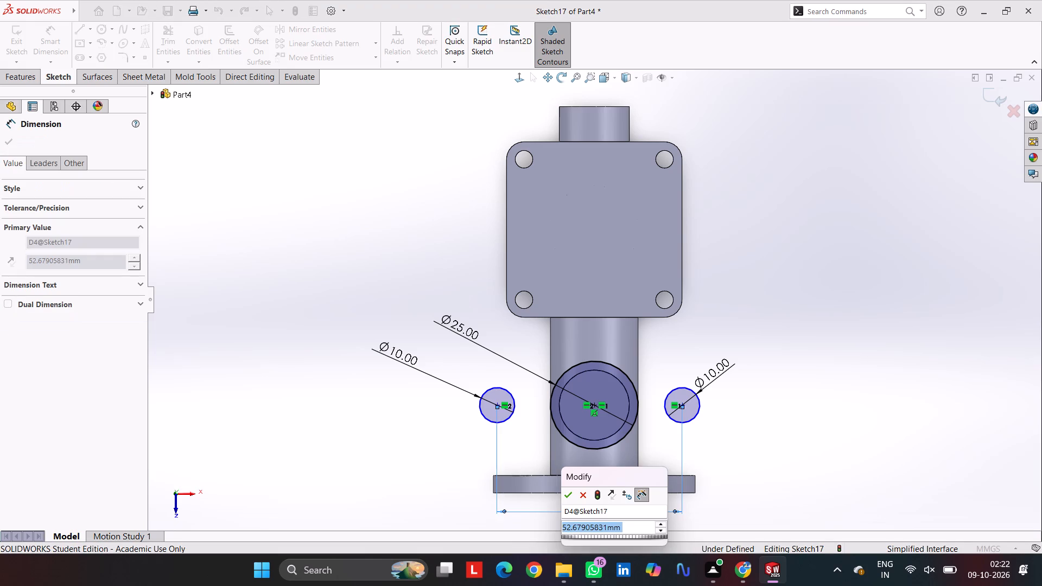
text(35)
key(Return)
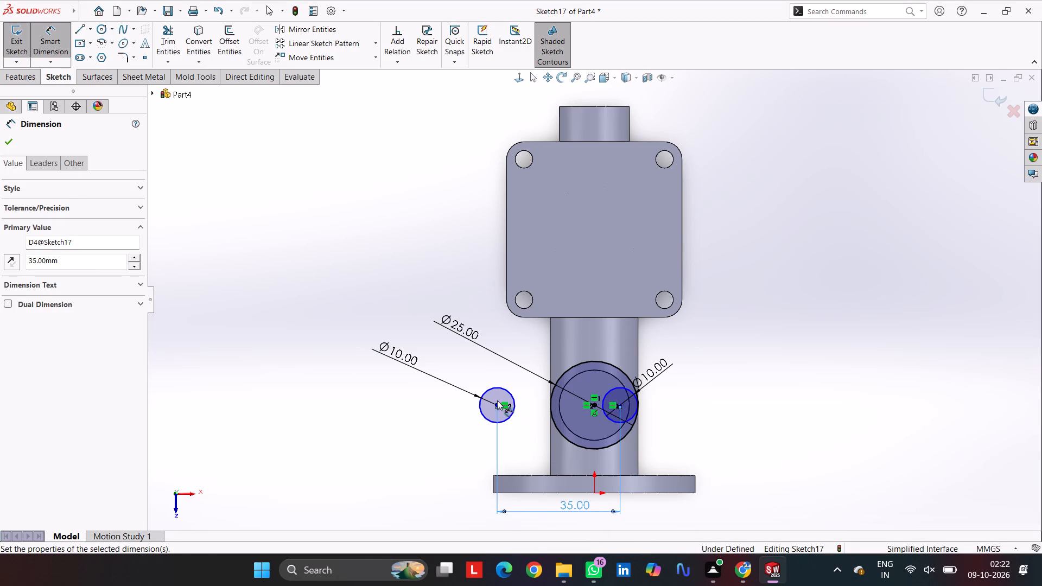
Dimension the left 10 mm circle's centre to the 25 mm circle's centre as 35/2 (17.5 mm).
click(495, 405)
click(596, 405)
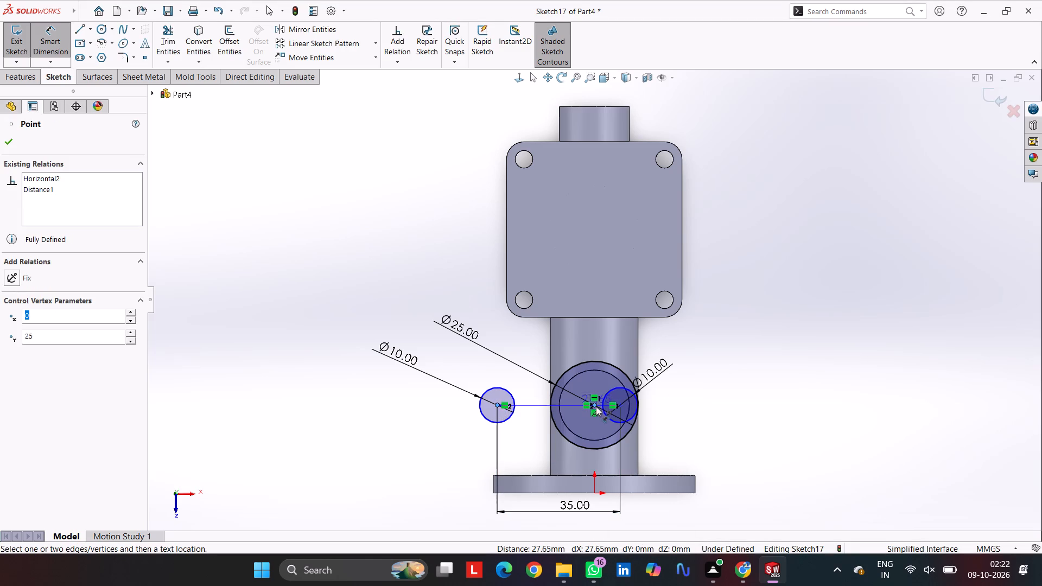
click(544, 499)
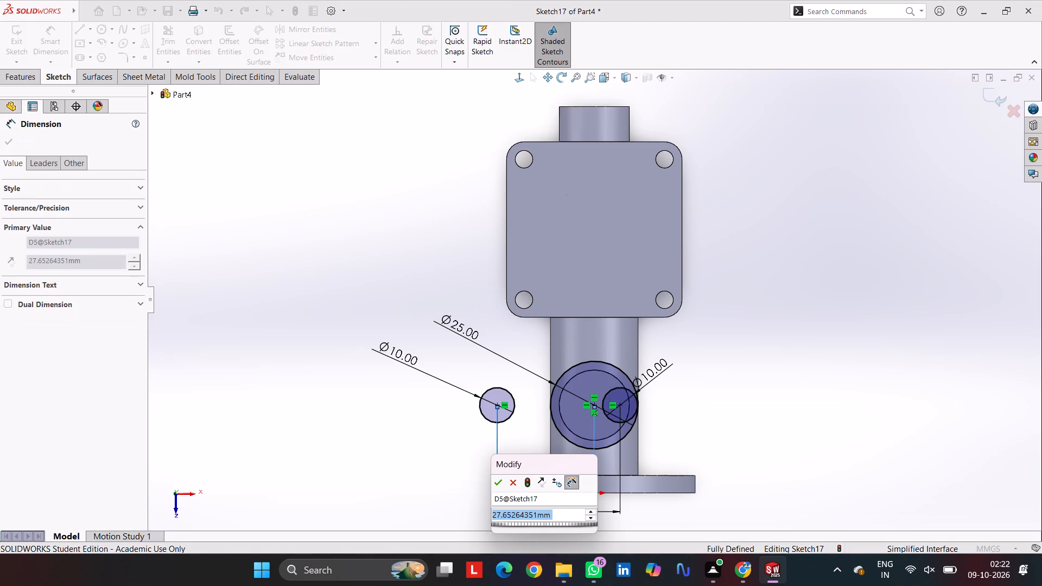
text(35/2)
key(Return)
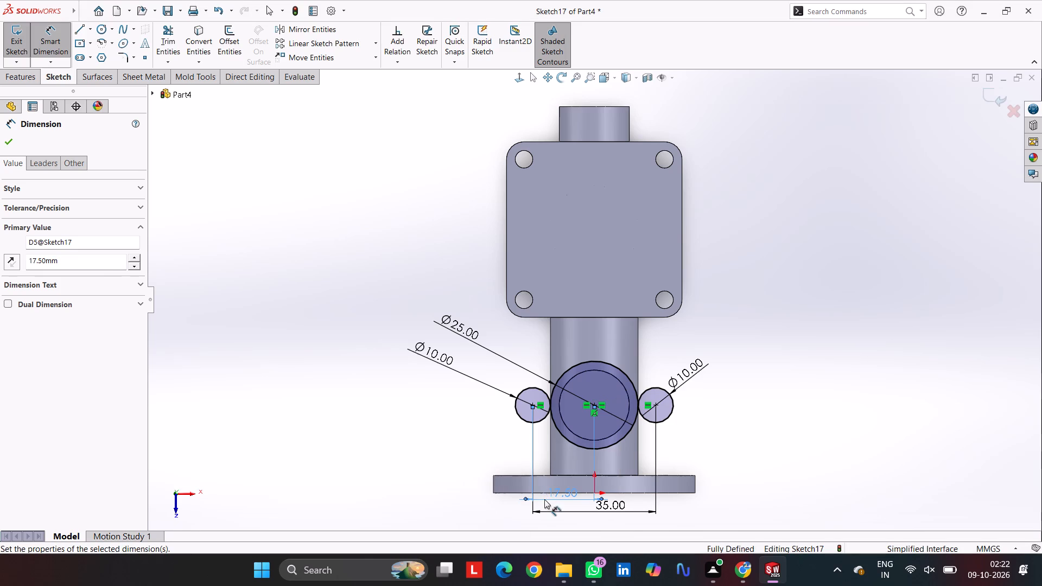
key(Escape)
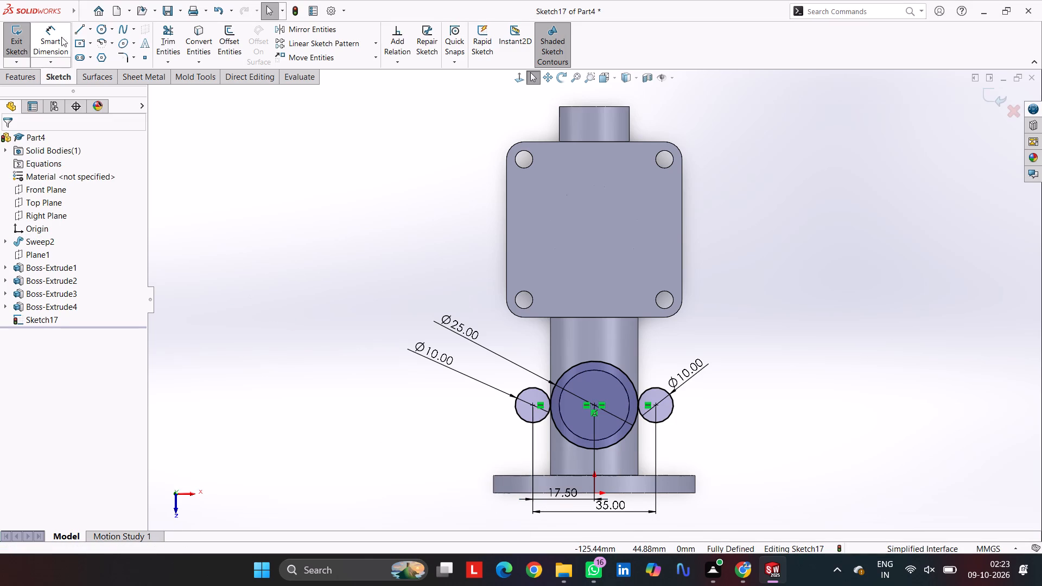
Sketch a sloping line about 48 mm long above the left 10 mm circle and the 25 mm circle.
click(79, 31)
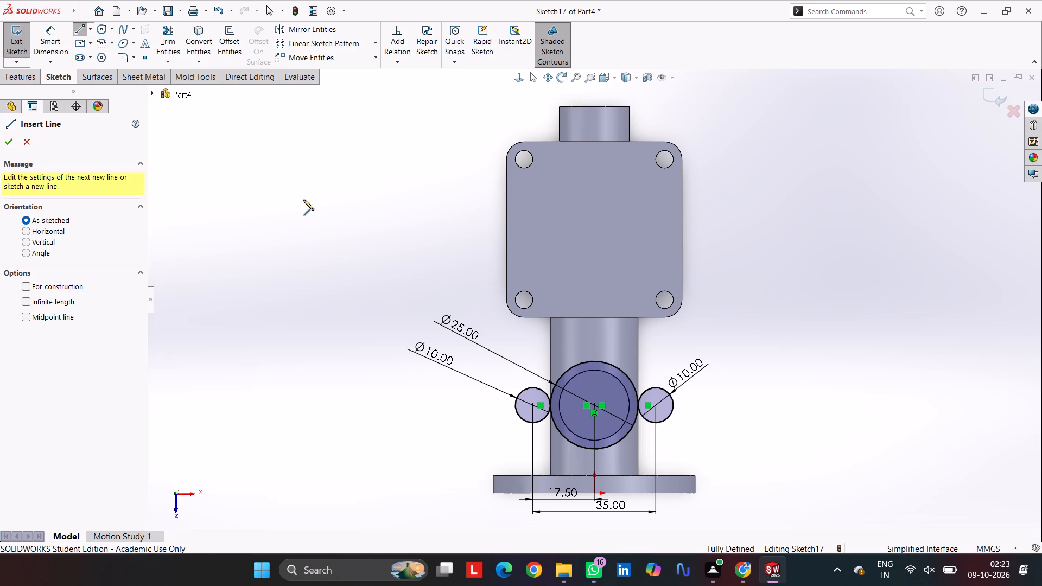
click(467, 402)
click(620, 328)
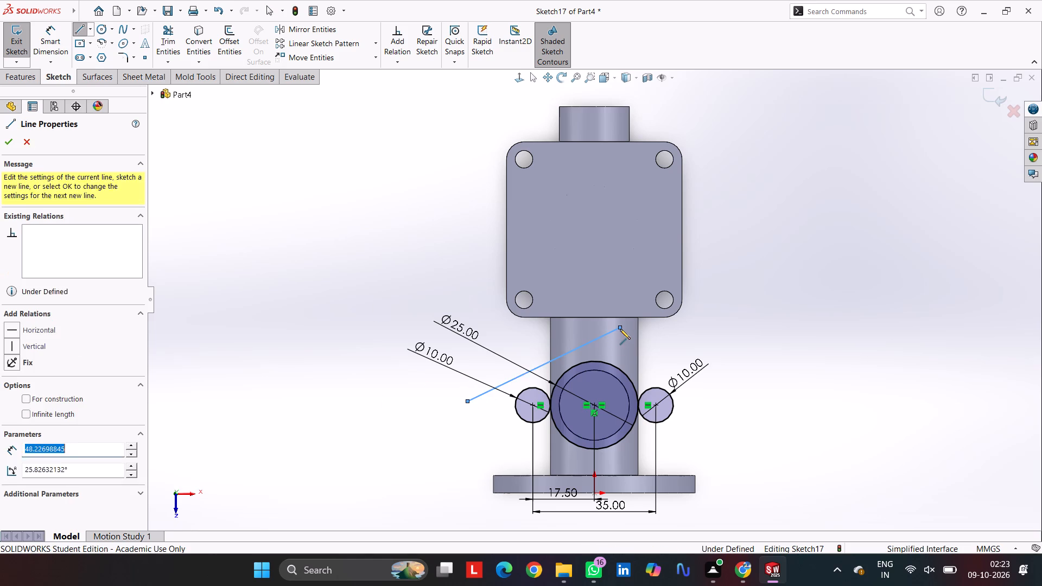
key(Escape)
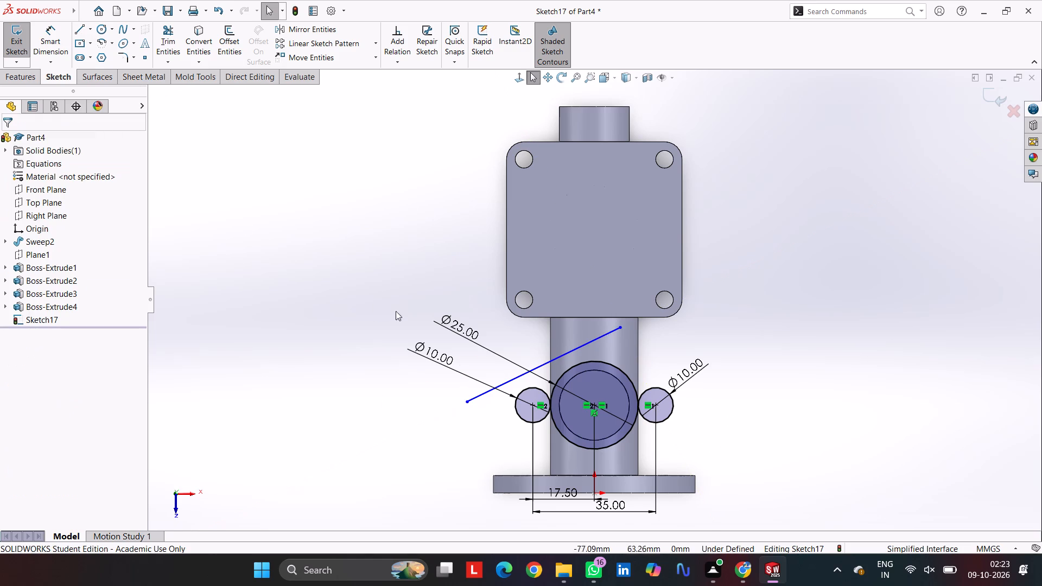
Make the upper sloping line tangent to the left 10 mm circle and to the 25 mm circle.
click(505, 382)
ctrl+click(526, 387)
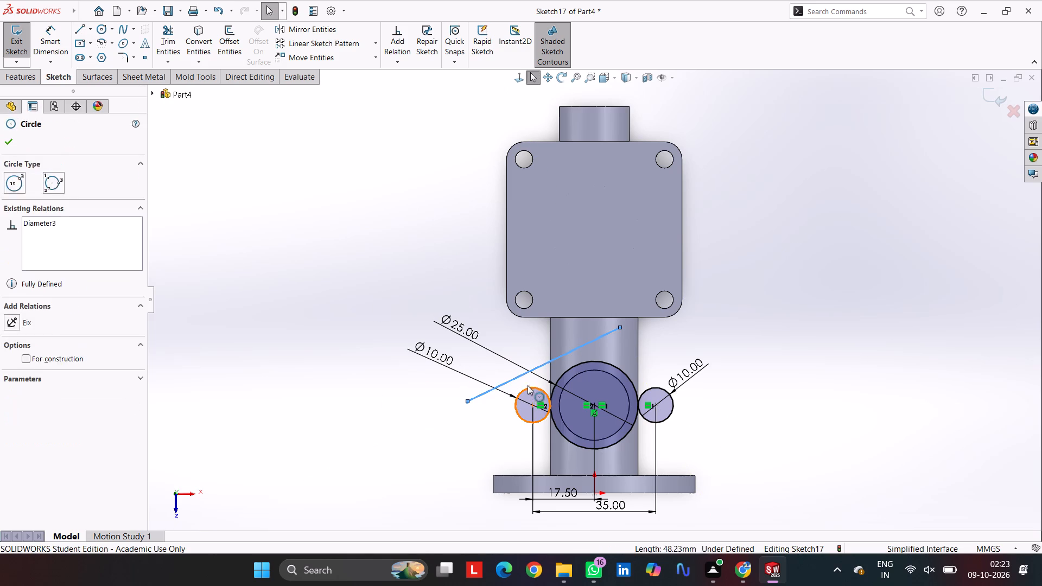
click(563, 341)
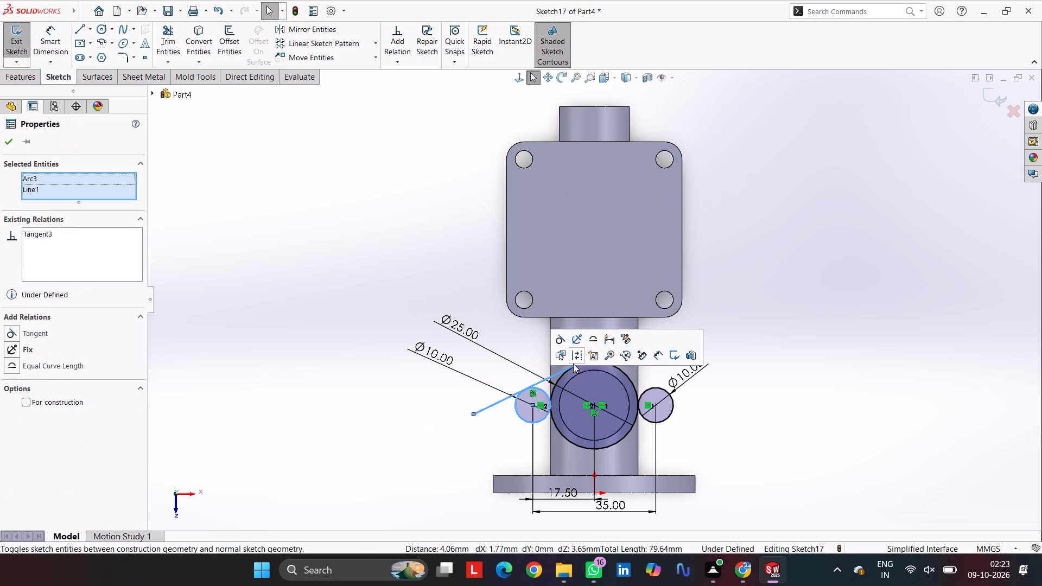
key(Escape)
click(598, 361)
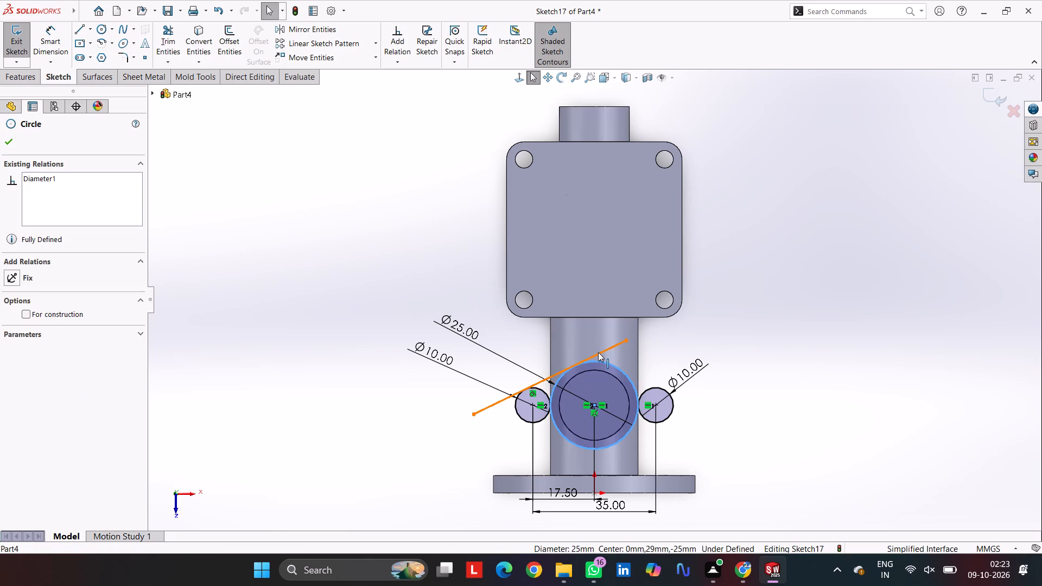
ctrl+click(598, 352)
click(634, 298)
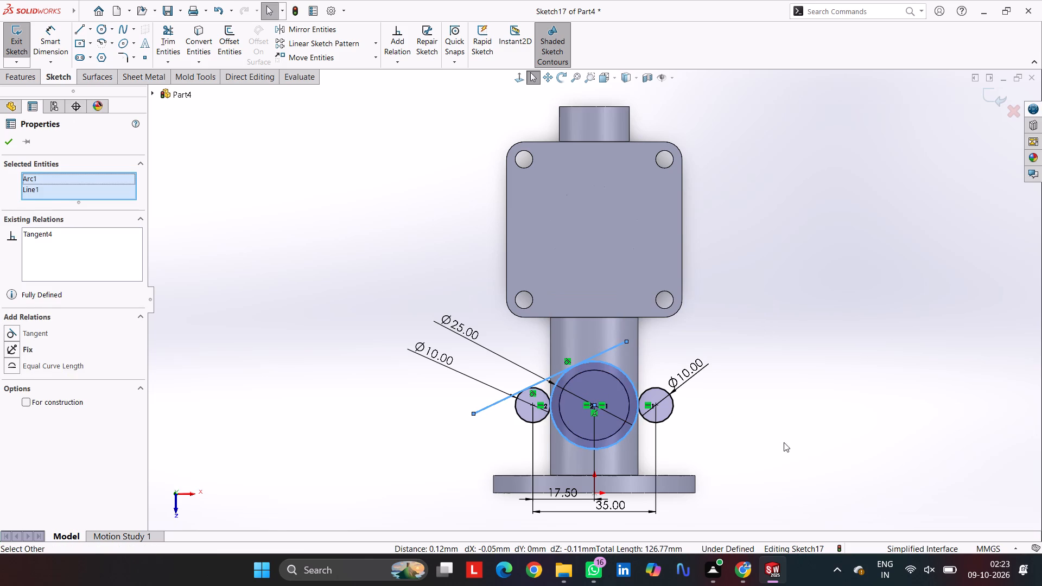
click(784, 442)
Sketch a sloping line about 40 mm long below the 25 mm circle and the right 10 mm circle.
click(82, 27)
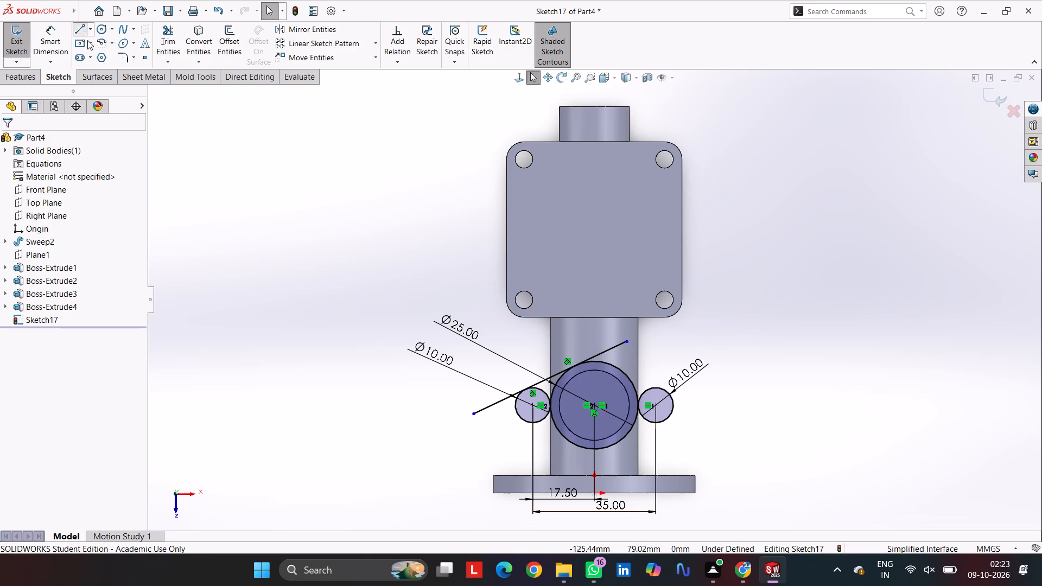
drag(575, 463, 582, 462)
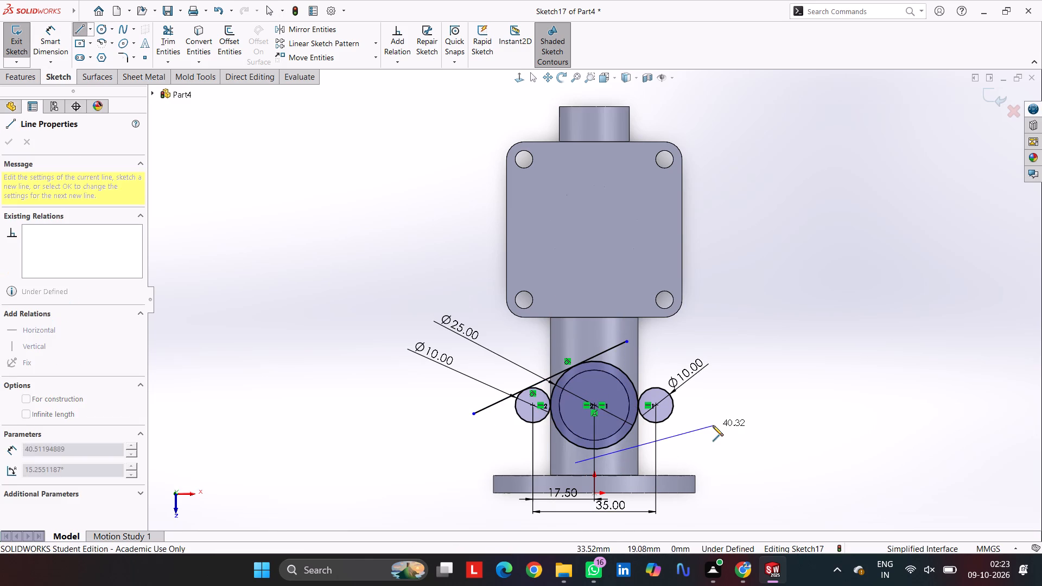
click(713, 424)
key(Escape)
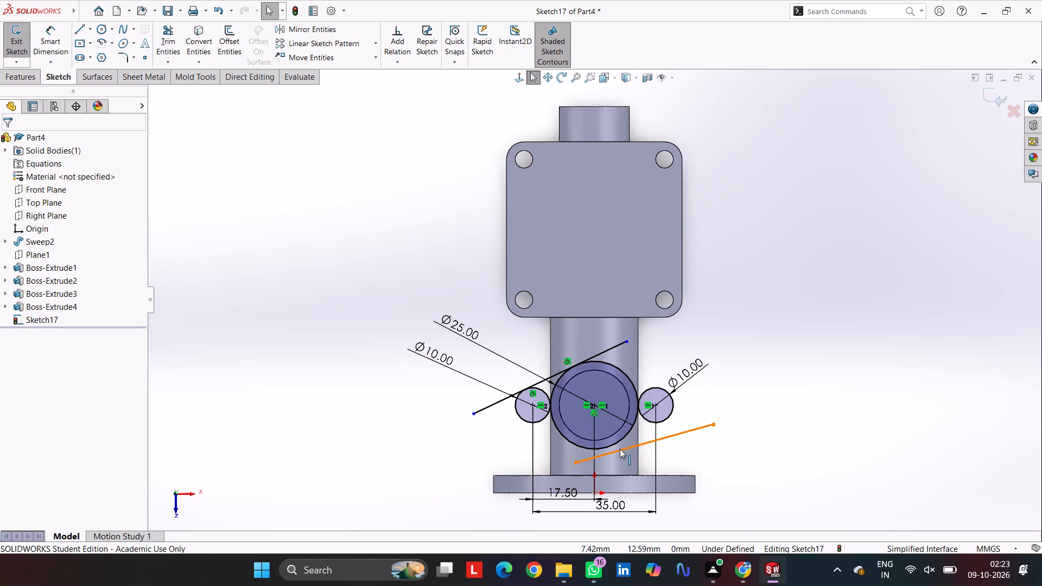
Make the lower sloping line tangent to the 25 mm circle and to the right 10 mm circle.
click(620, 449)
ctrl+click(609, 444)
click(641, 400)
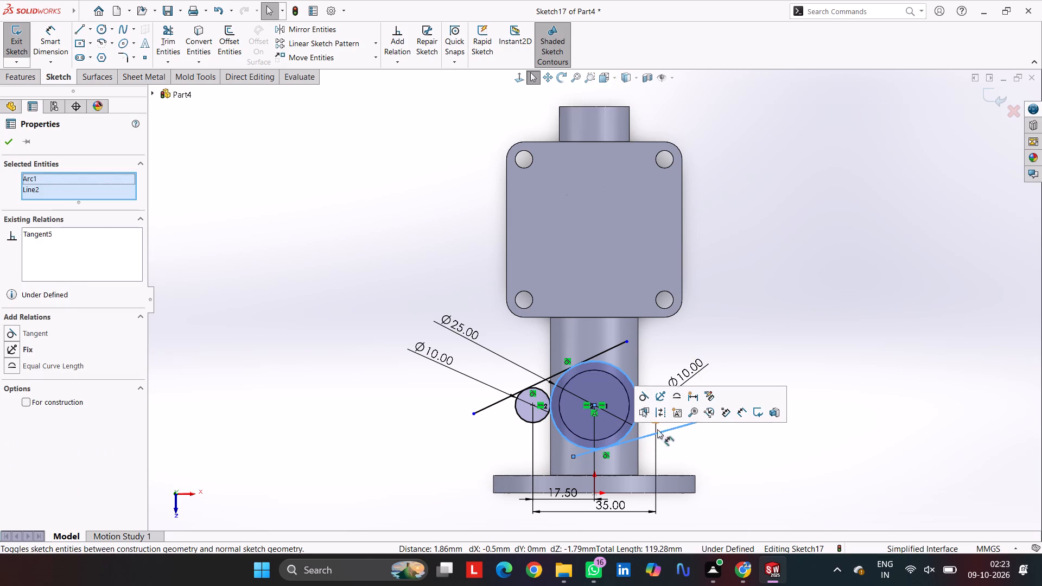
click(671, 429)
key(Escape)
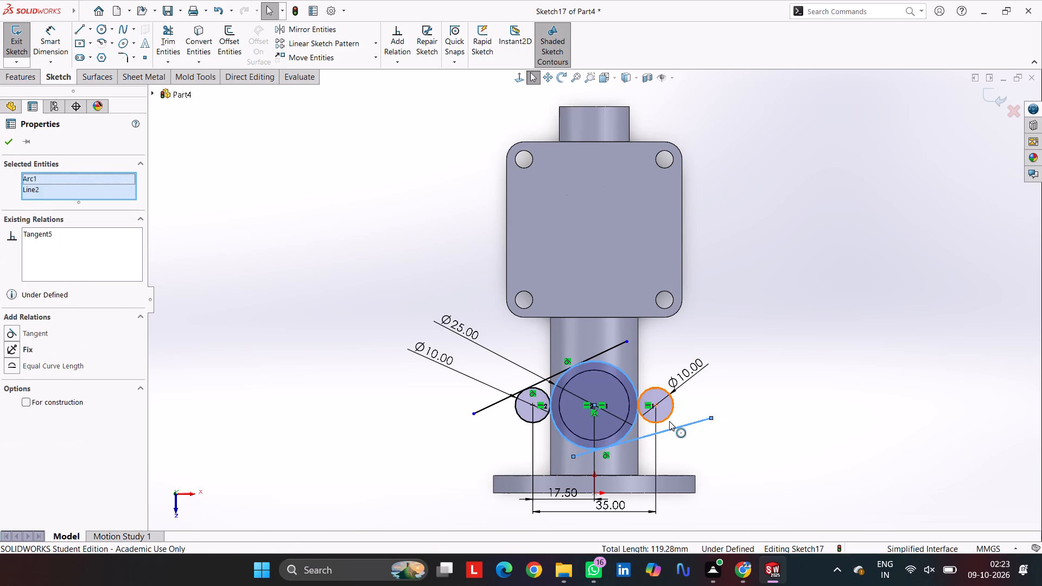
key(Escape)
key(Escape)
click(668, 418)
ctrl+click(675, 428)
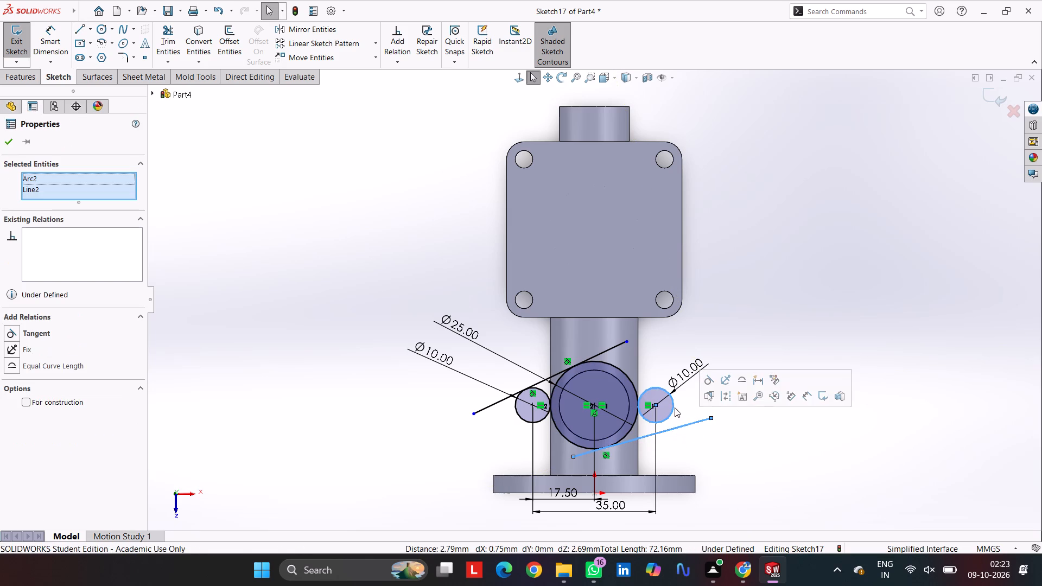
click(706, 379)
click(697, 455)
key(Escape)
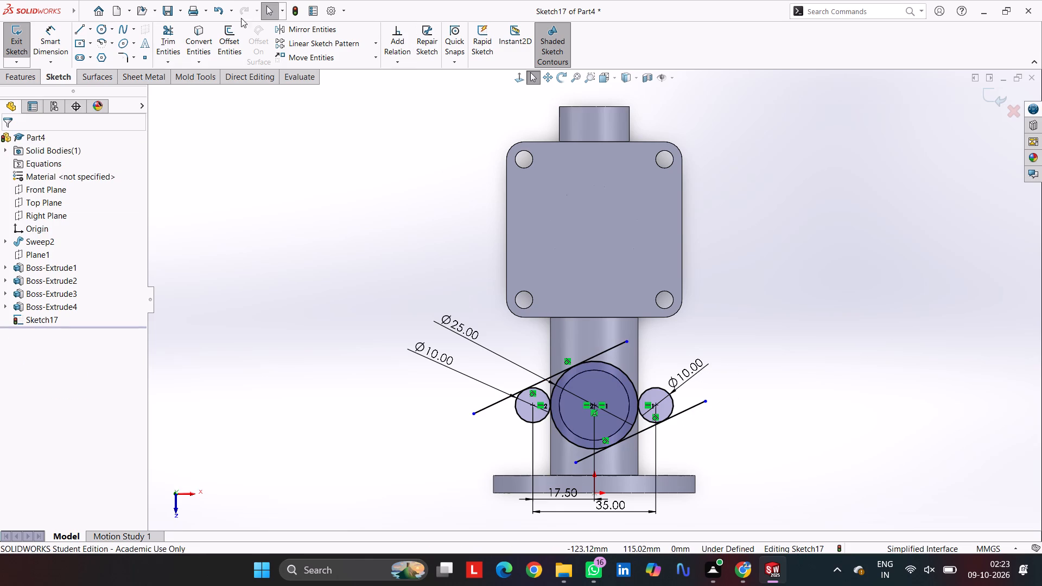
Trim the overhanging ends of the two sloping tangent lines back to the 25 mm circle and the 10 mm circles.
click(158, 35)
drag(495, 429, 478, 401)
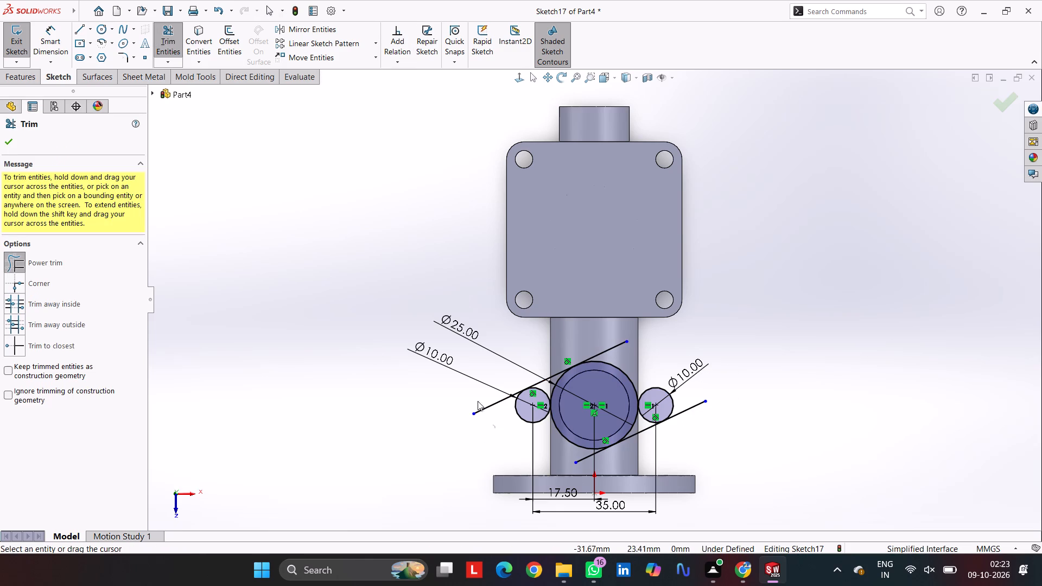
drag(478, 401, 475, 395)
drag(640, 360, 579, 333)
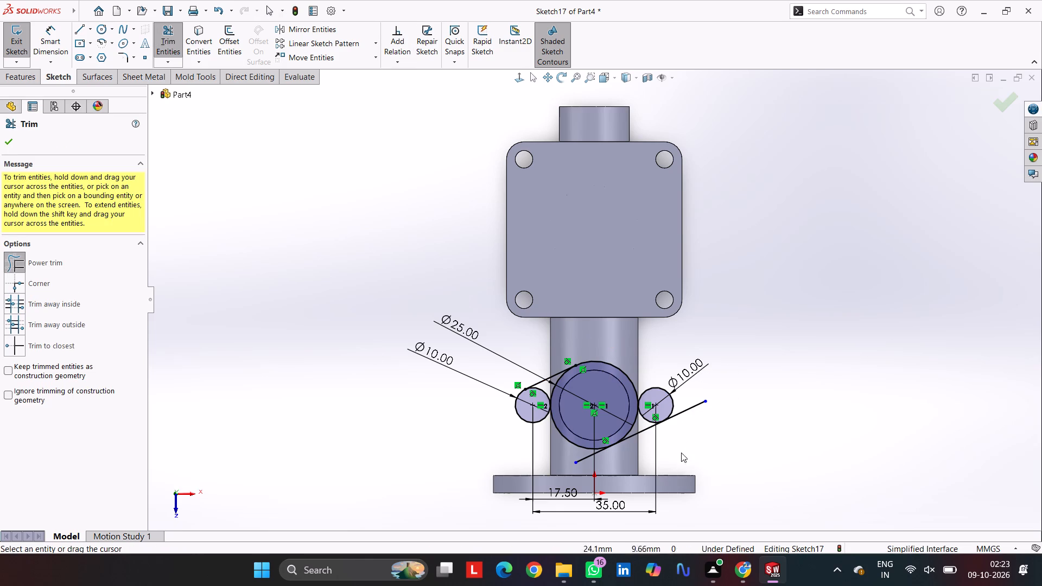
drag(690, 432, 691, 377)
drag(565, 452, 603, 465)
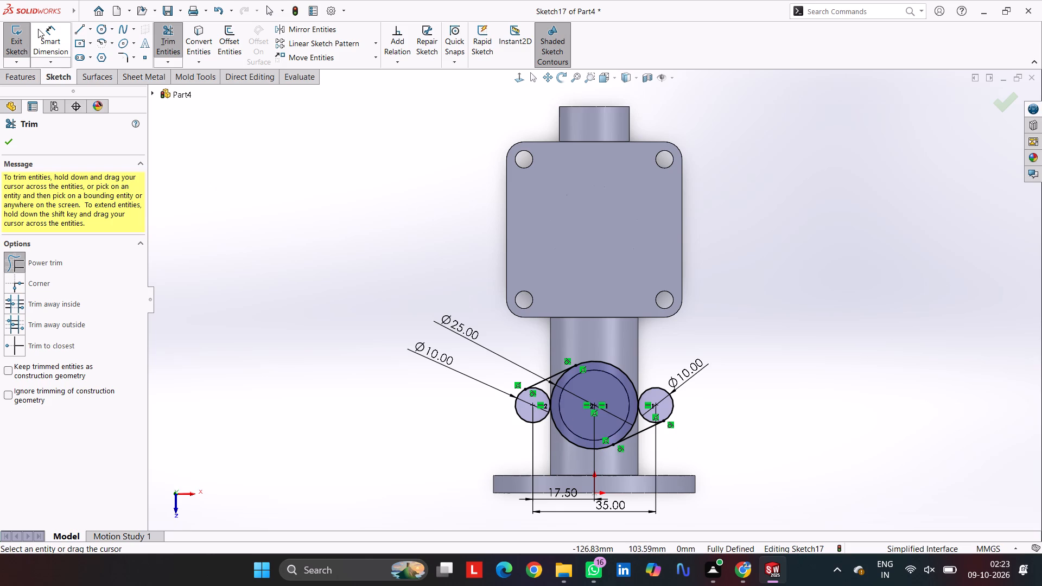
Sketch a sloping line about 44 mm long above the 25 mm circle and the right 10 mm circle.
click(78, 34)
click(583, 337)
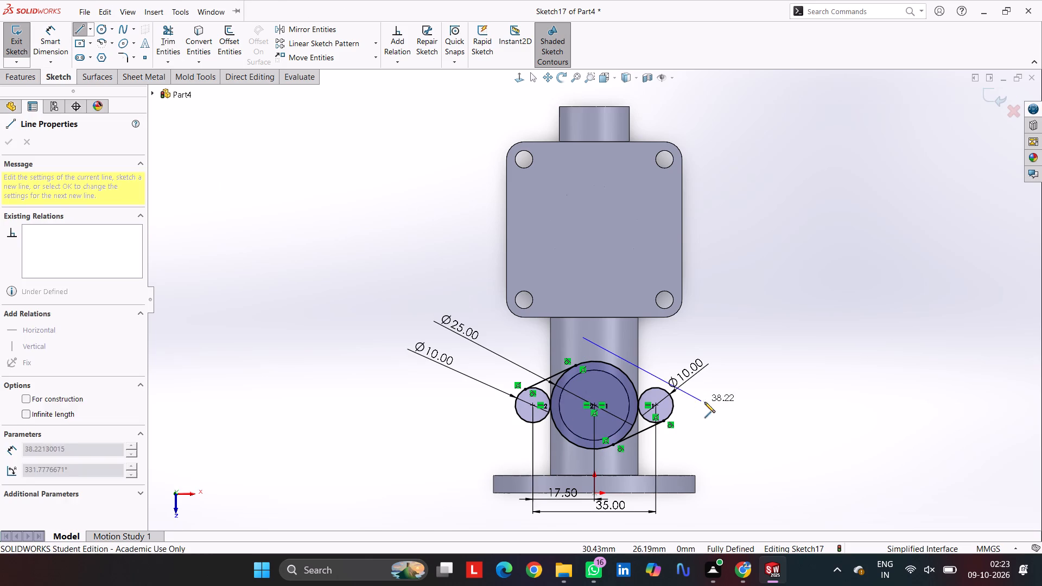
click(721, 407)
key(Escape)
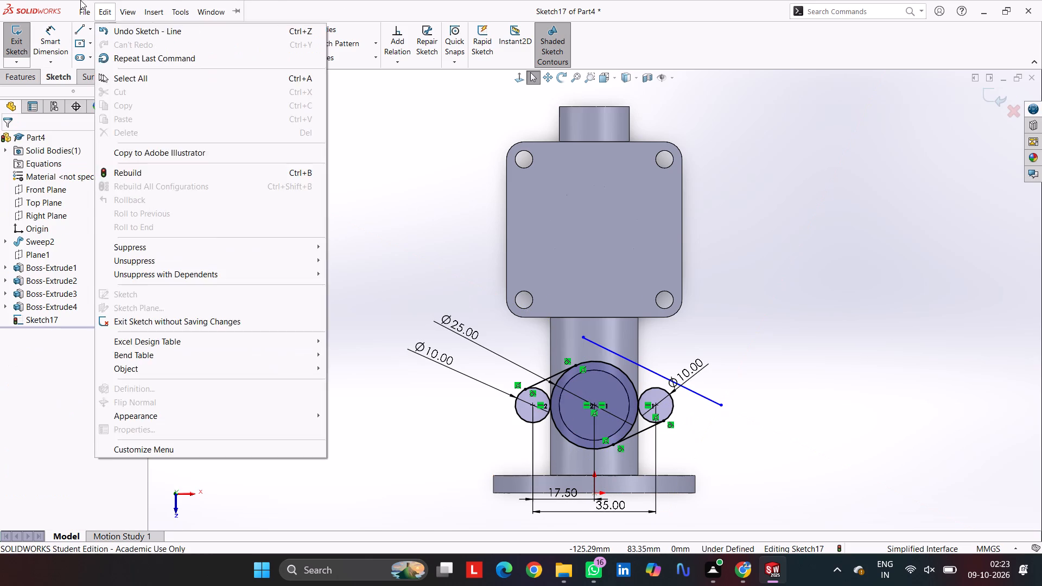
Sketch a parallel-looking sloping line below the left 10 mm circle and the 25 mm circle.
click(78, 29)
key(Escape)
click(79, 31)
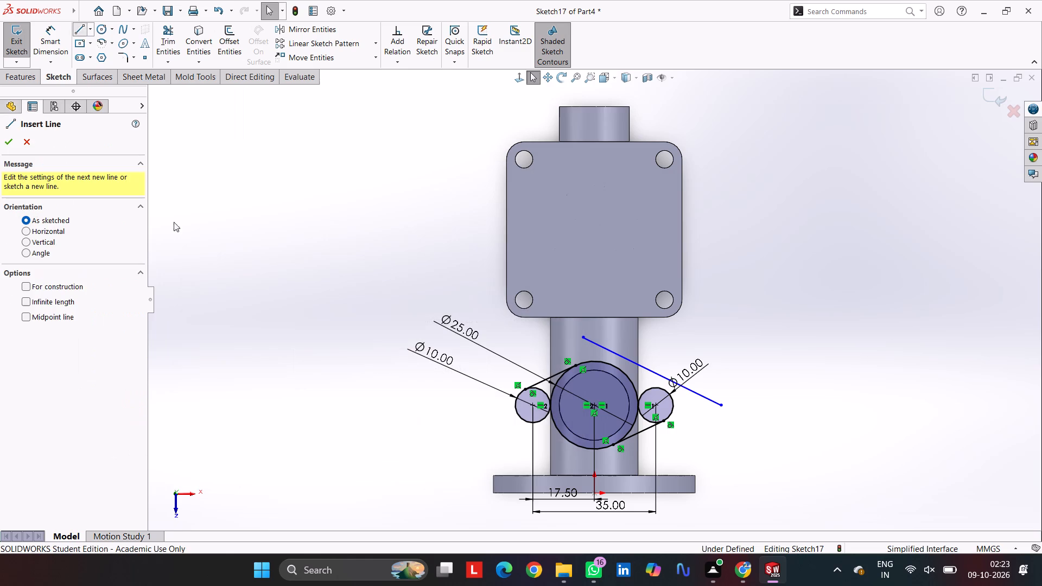
click(465, 408)
click(582, 470)
key(Escape)
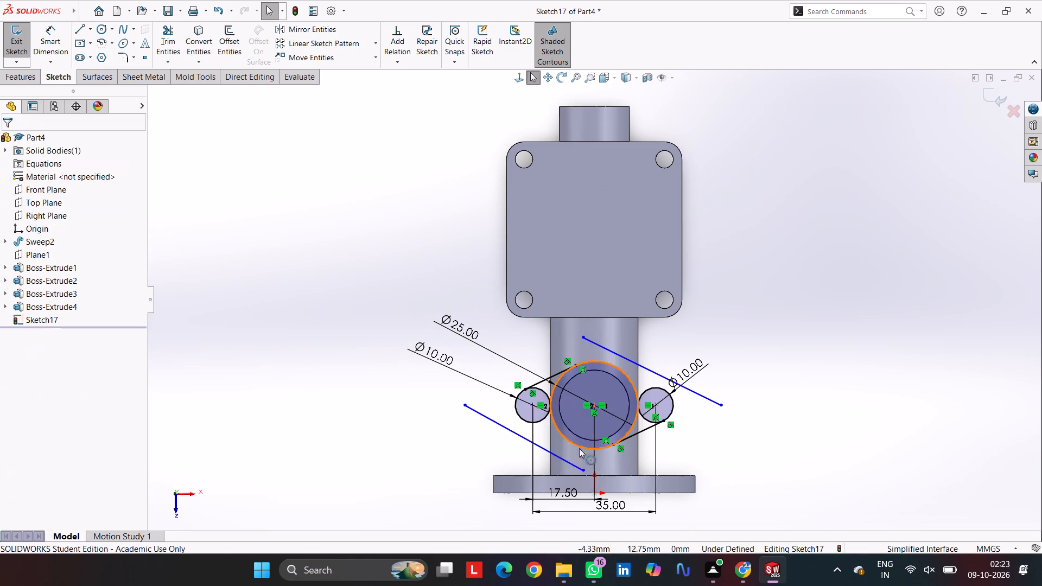
Make the lower-left sloping line tangent to the 25 mm circle and to the left 10 mm circle.
click(562, 460)
ctrl+click(567, 438)
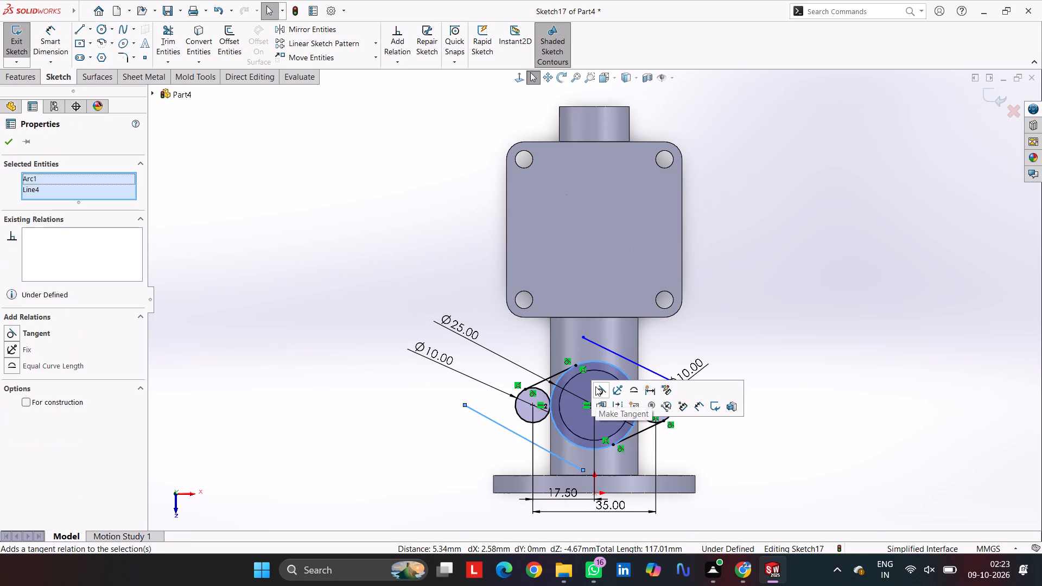
click(595, 386)
key(Escape)
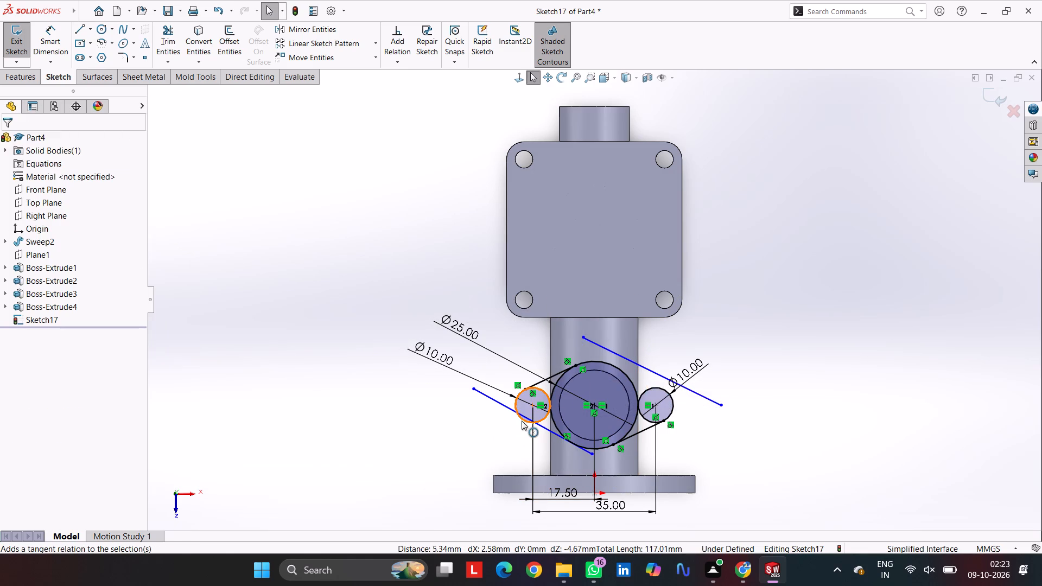
click(522, 421)
ctrl+click(506, 405)
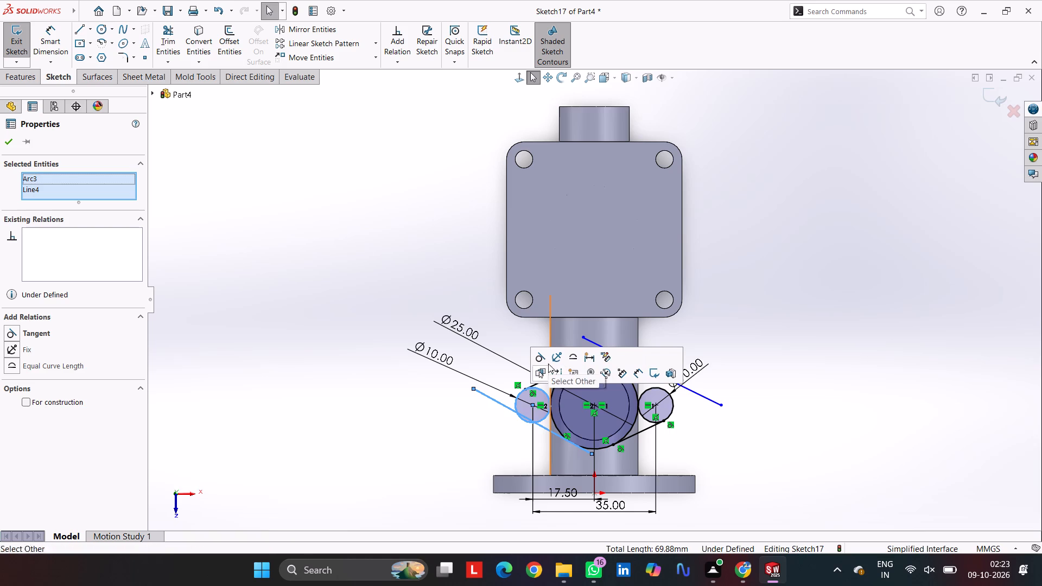
click(539, 360)
click(807, 477)
key(Escape)
Make the upper-right sloping line tangent to the right 10 mm circle and to the 25 mm circle.
click(699, 394)
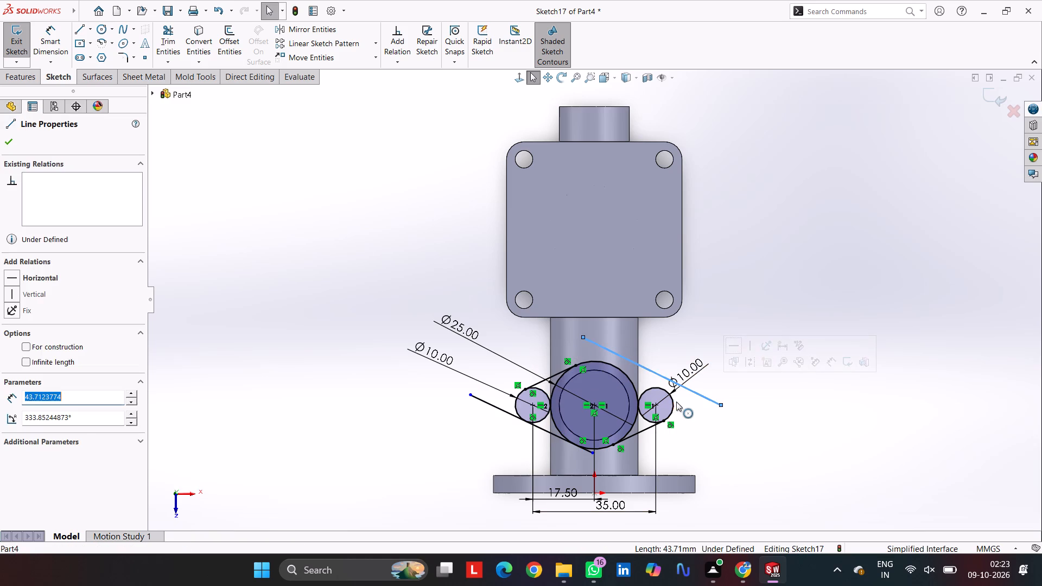
ctrl+click(676, 402)
click(703, 358)
click(742, 288)
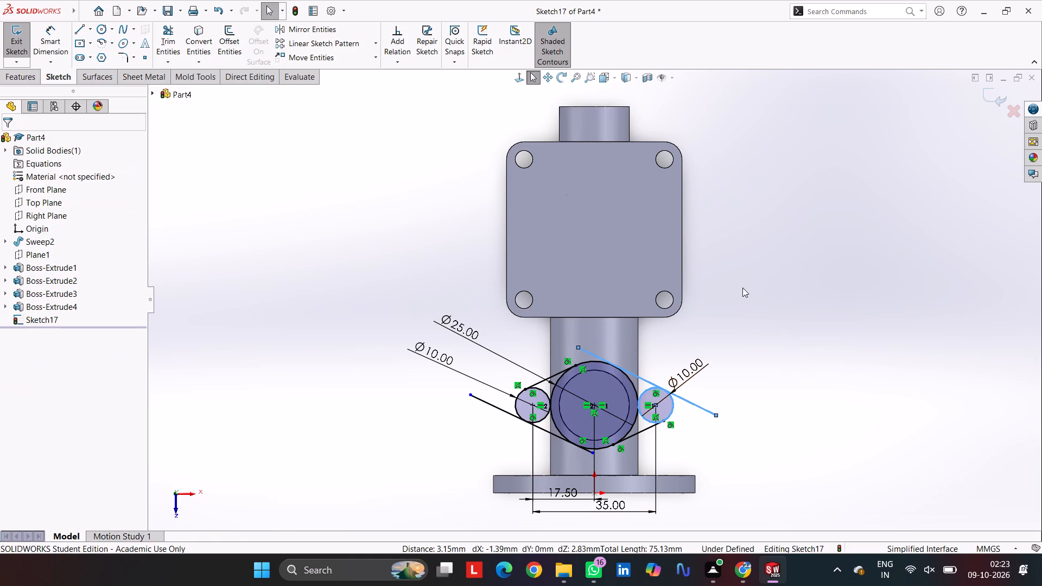
click(630, 373)
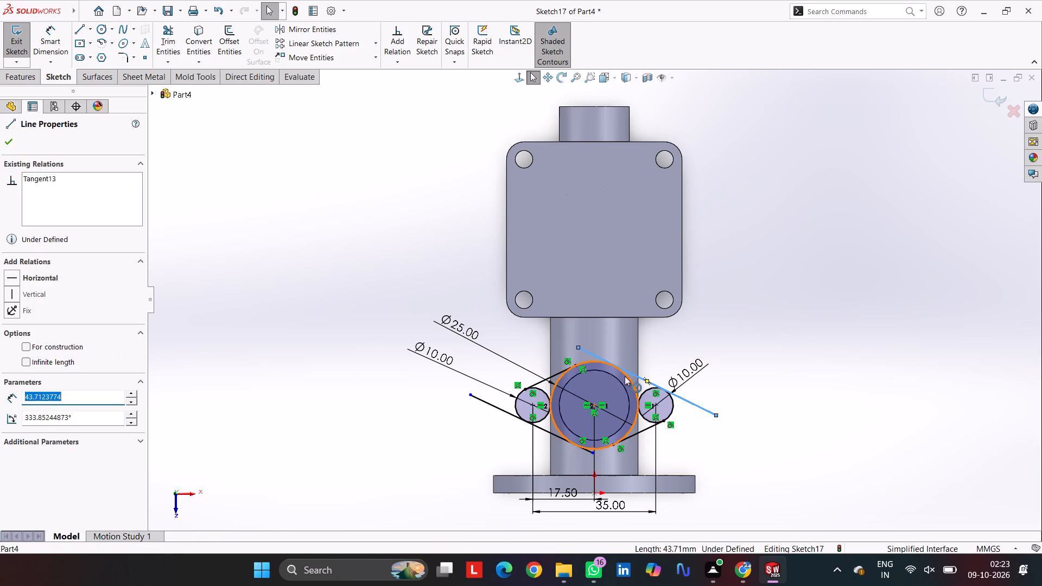
ctrl+click(625, 376)
click(653, 327)
click(865, 410)
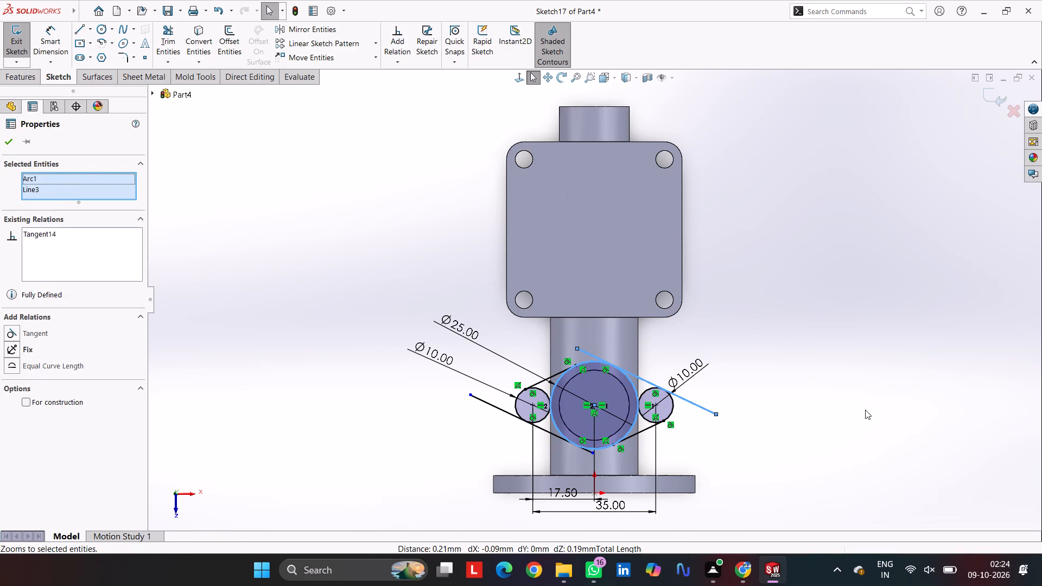
Trim the overhanging ends of the upper-right and lower-left tangent lines back to their tangent points.
click(160, 33)
drag(547, 353, 576, 355)
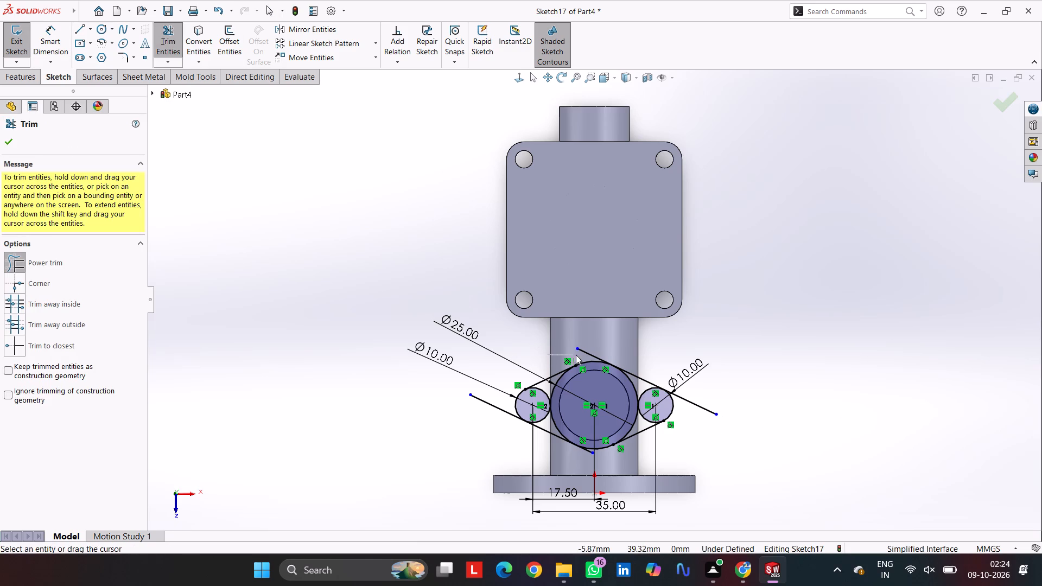
drag(576, 355, 609, 349)
drag(713, 373, 698, 426)
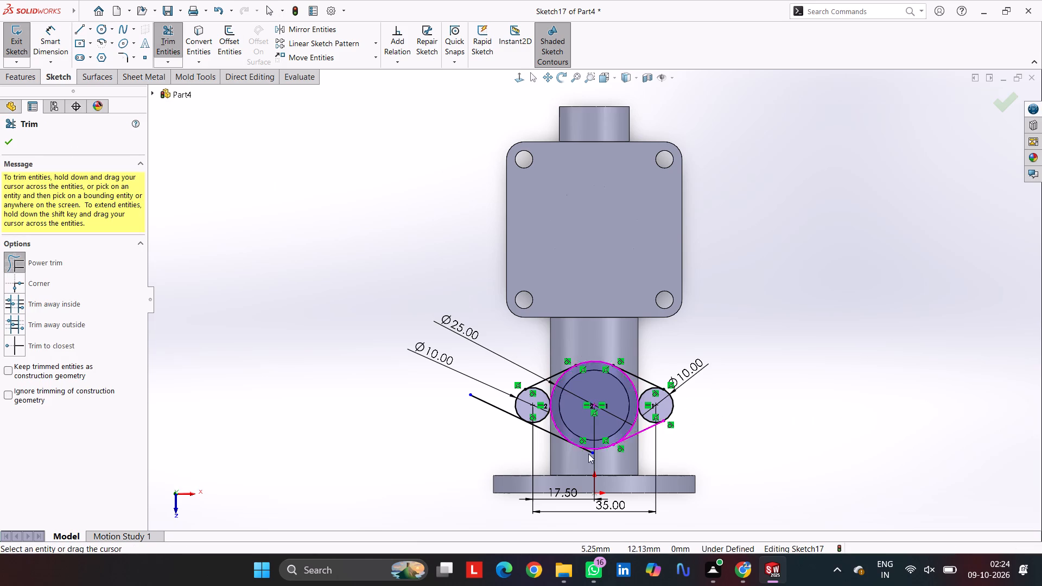
drag(503, 423, 488, 394)
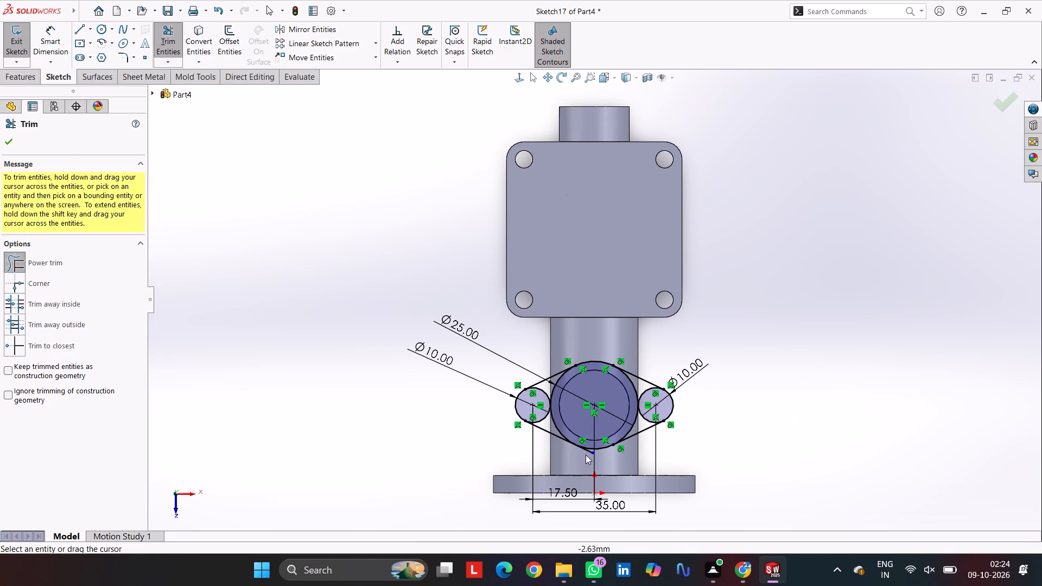
scroll(586, 455, down, 6)
scroll(604, 374, down, 5)
drag(639, 337, 561, 364)
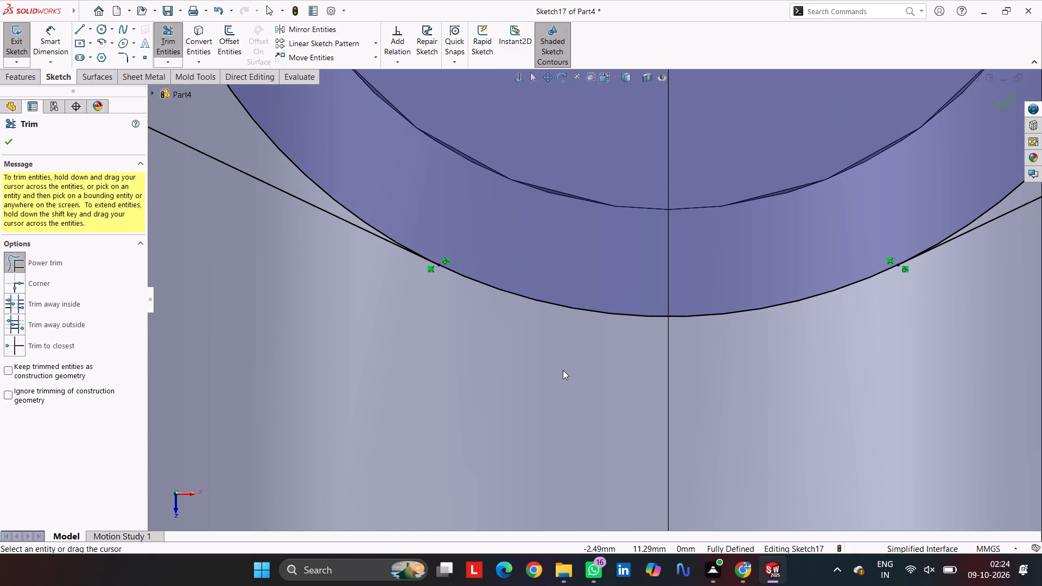
Trim the inner arcs of both 10 mm circles and the side arcs of the 25 mm circle to leave a two-lobed outline.
scroll(563, 370, up, 9)
scroll(498, 244, down, 6)
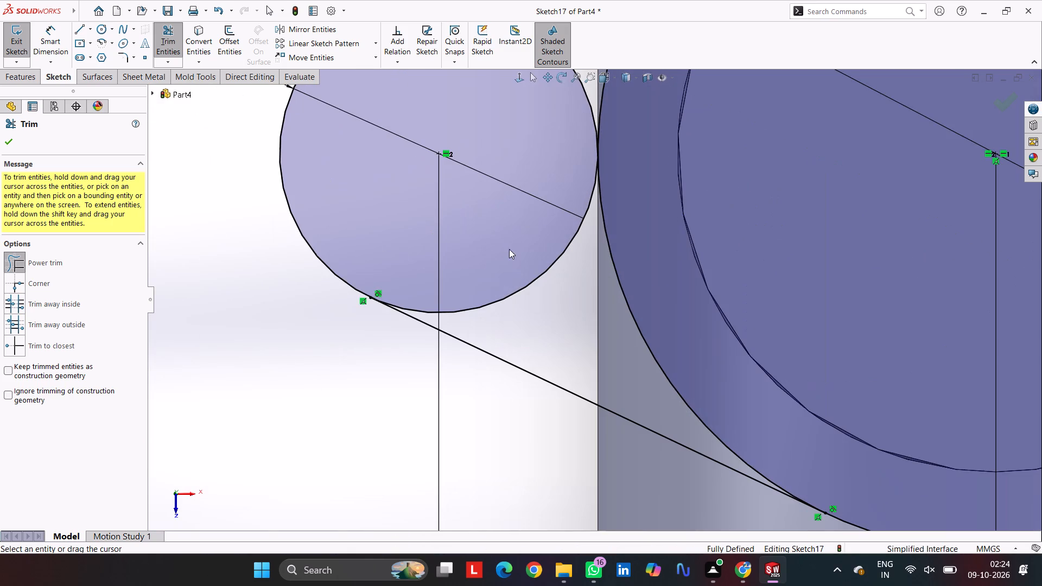
drag(505, 238, 641, 302)
scroll(633, 302, up, 6)
scroll(602, 238, down, 2)
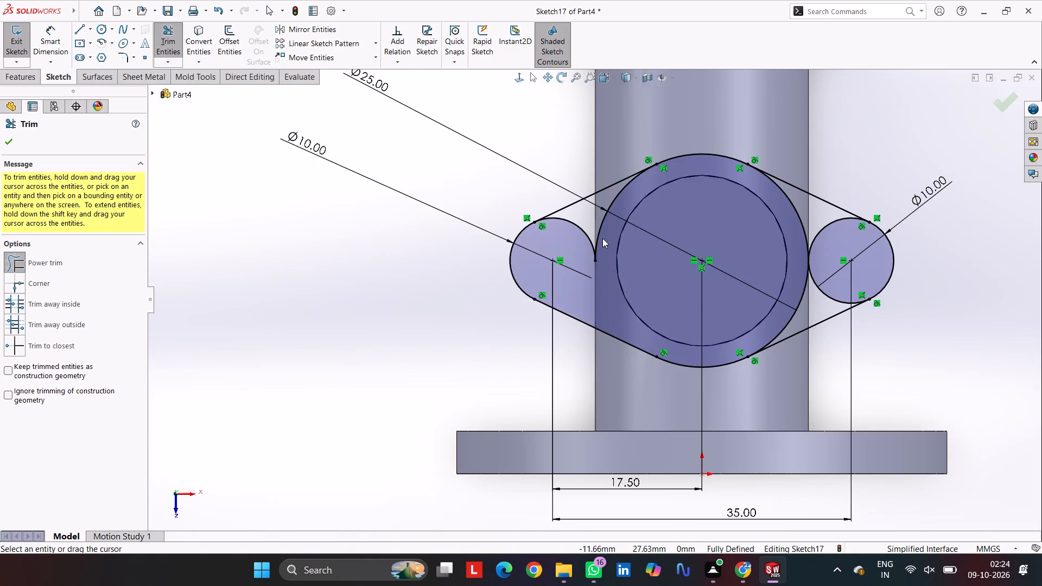
scroll(602, 238, down, 3)
drag(604, 240, 520, 281)
scroll(665, 305, up, 7)
scroll(750, 294, down, 8)
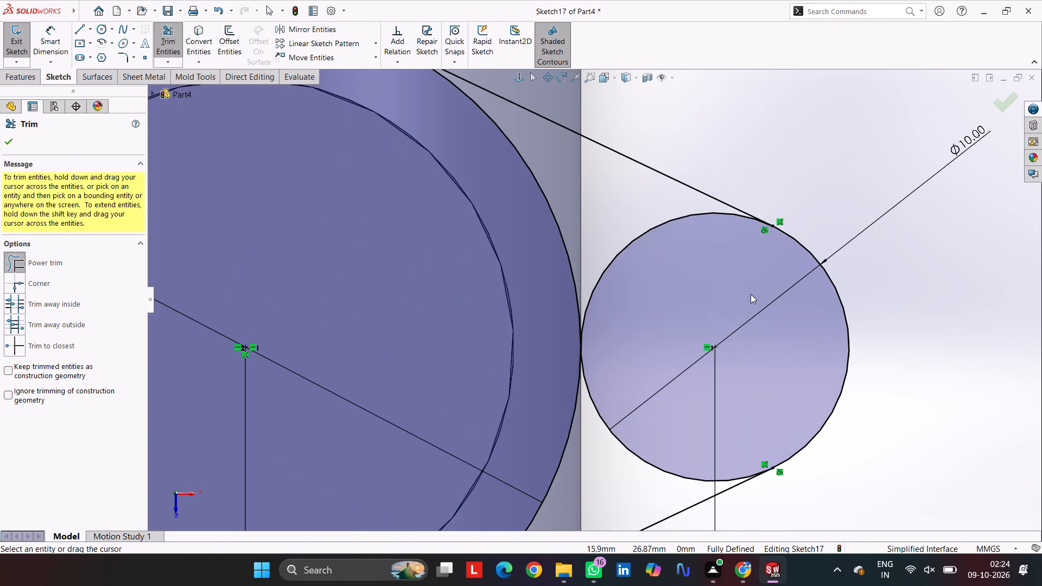
drag(629, 295, 636, 383)
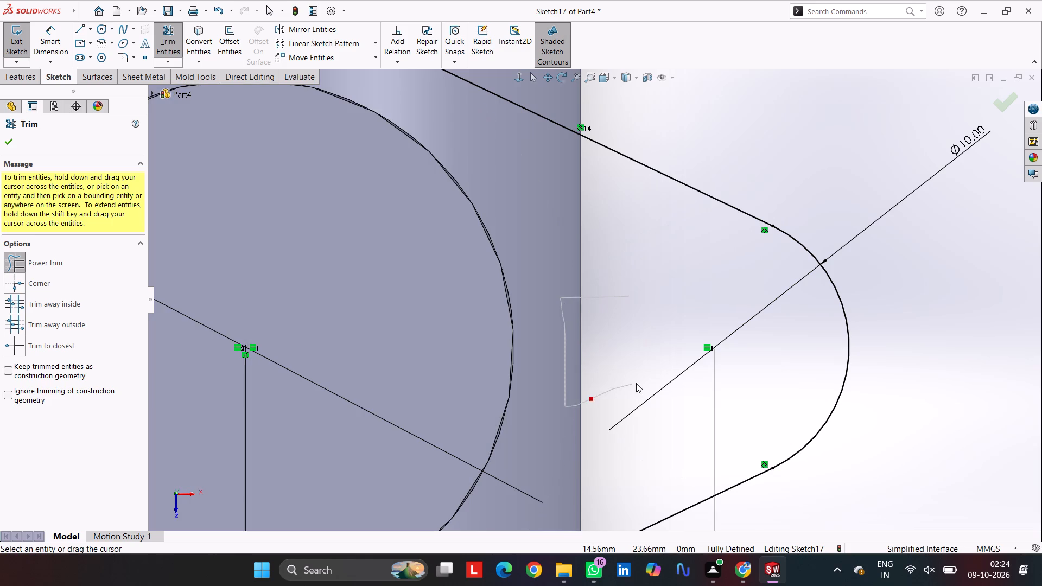
drag(636, 383, 637, 383)
scroll(621, 386, up, 8)
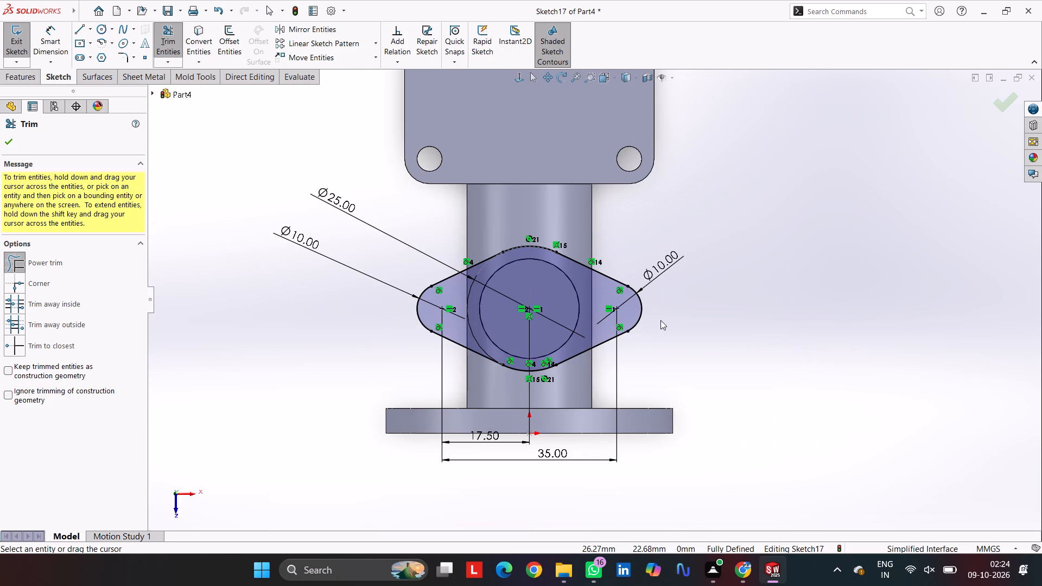
key(Return)
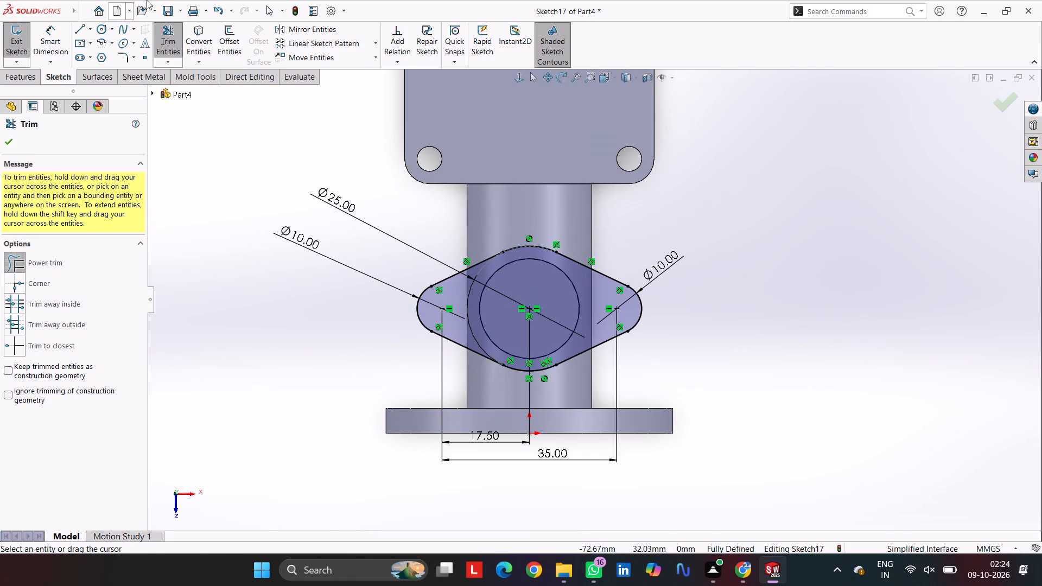
Sketch a circle about 9 mm in diameter at the left lobe's centre and one about 7 mm at the right lobe's centre.
click(104, 27)
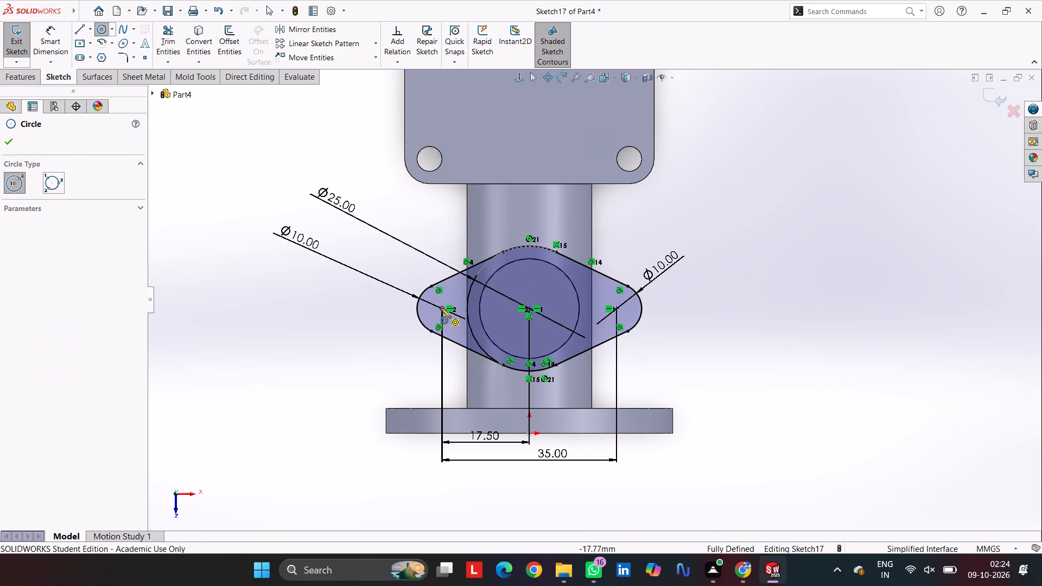
click(441, 308)
click(455, 327)
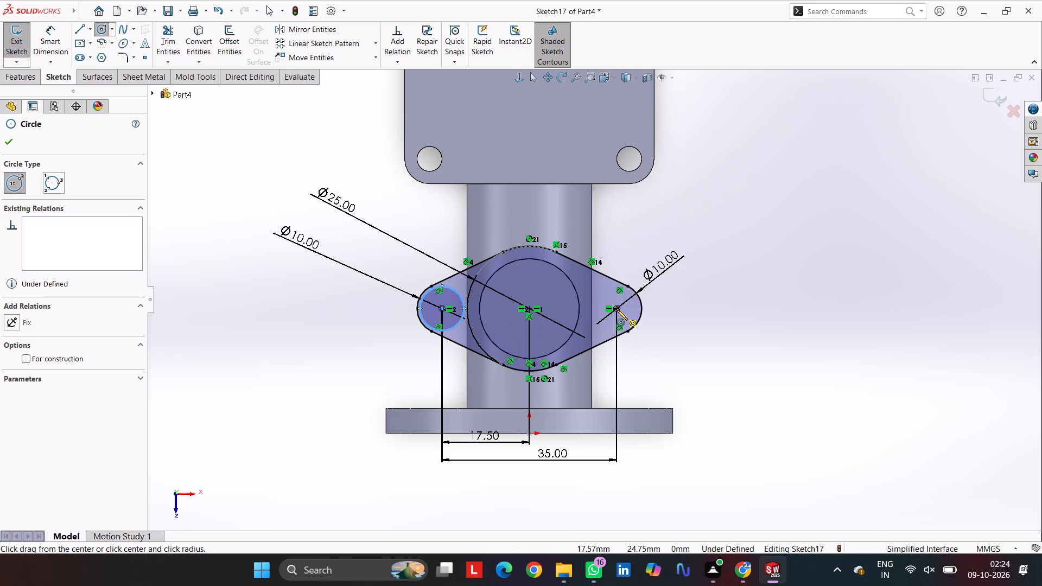
click(617, 310)
click(625, 322)
Dimension the hole circles in both lobes to a diameter of 5 mm.
click(54, 35)
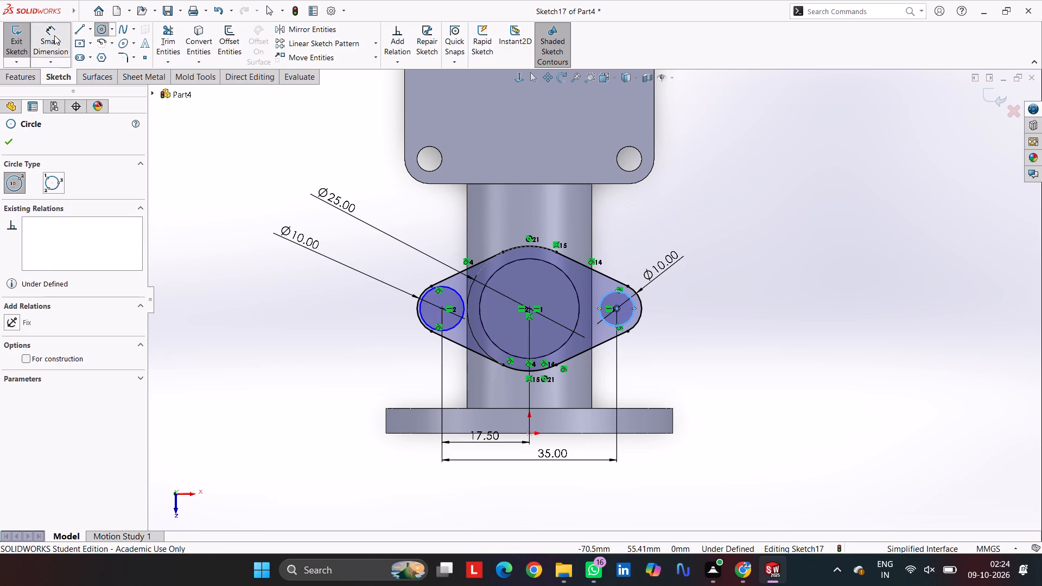
click(458, 295)
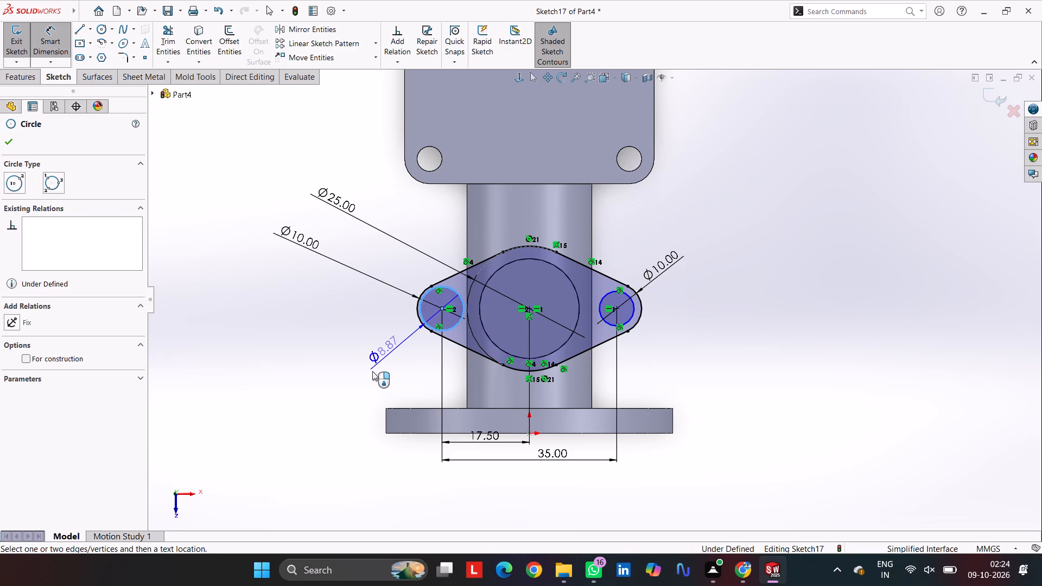
click(372, 371)
key(5)
key(Return)
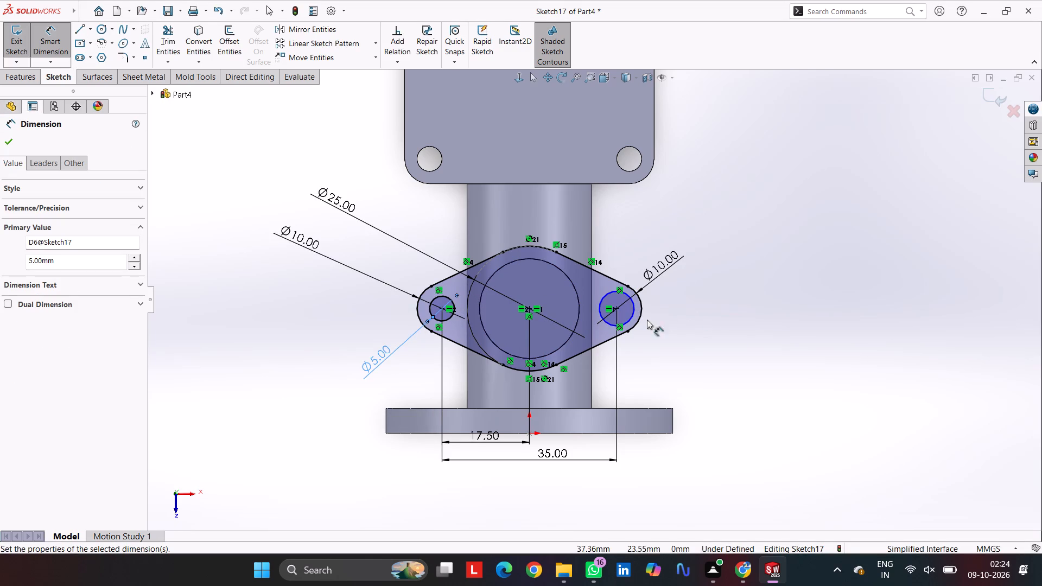
click(630, 319)
click(682, 359)
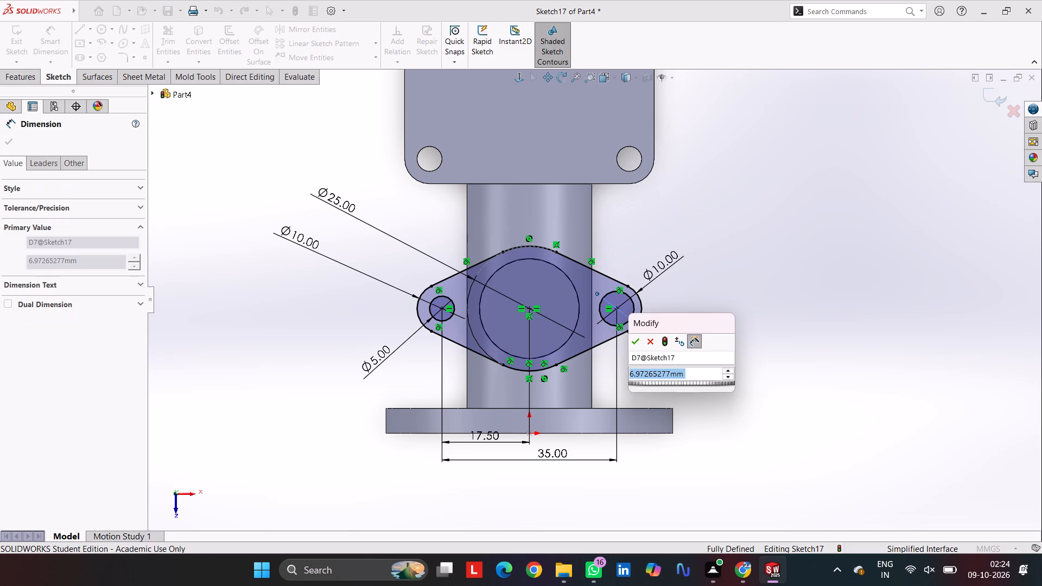
key(5)
key(Return)
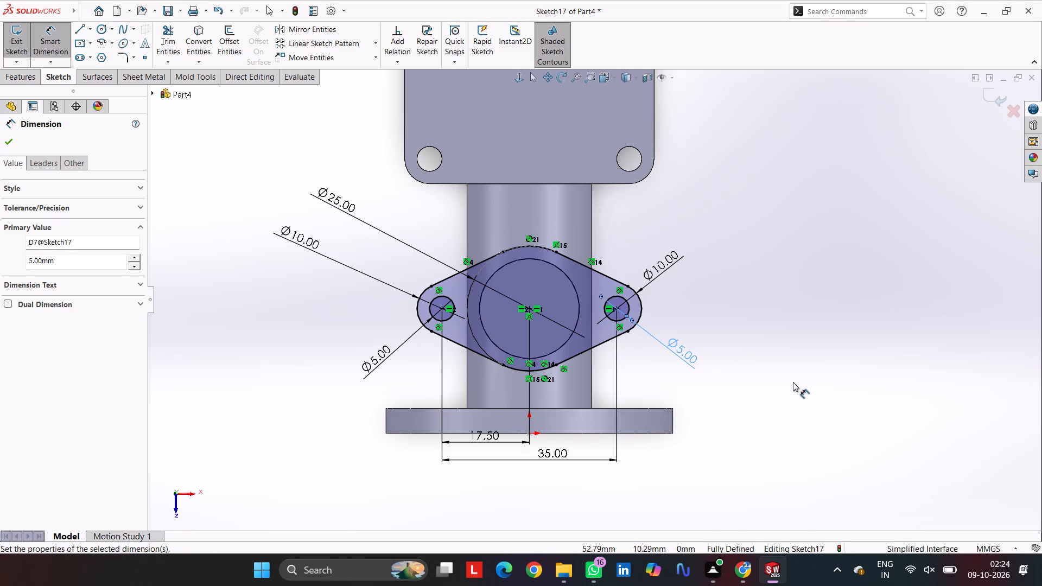
Extrude the two-lobed flange profile with its two holes 5 mm in the reversed direction, merging it with the pipe body.
scroll(747, 331, up, 2)
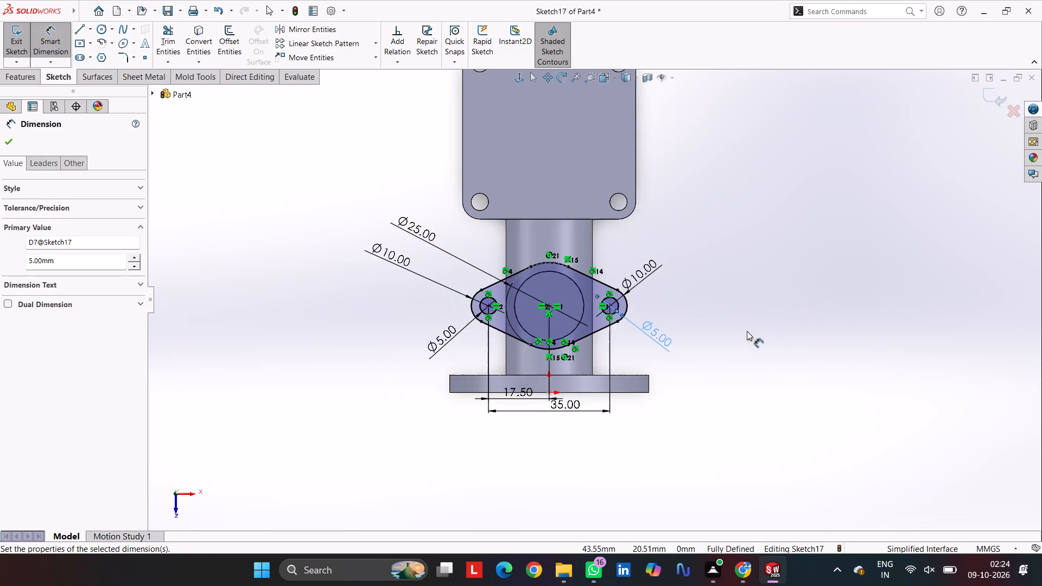
scroll(747, 331, down, 1)
click(21, 82)
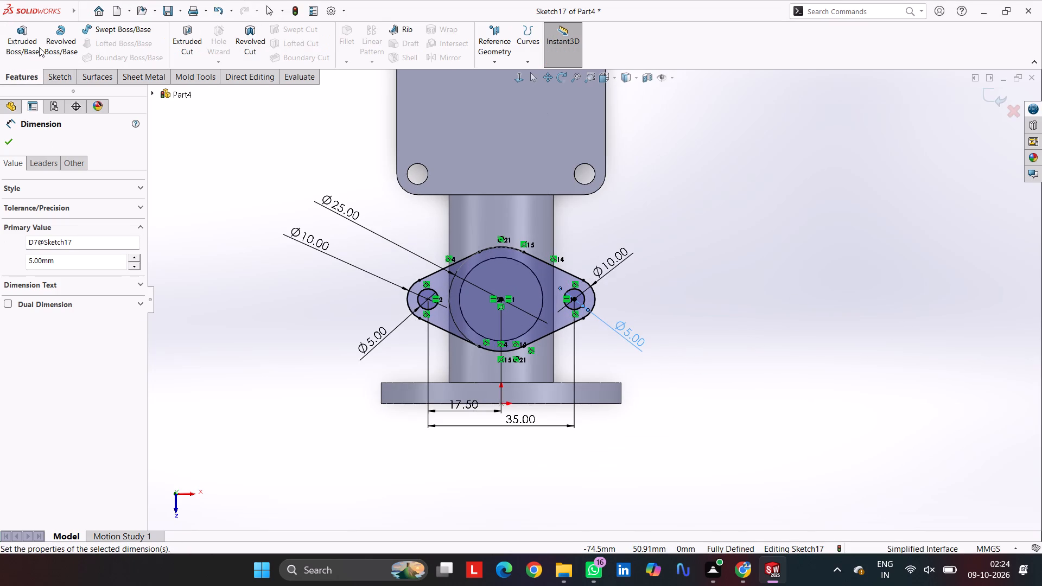
click(13, 31)
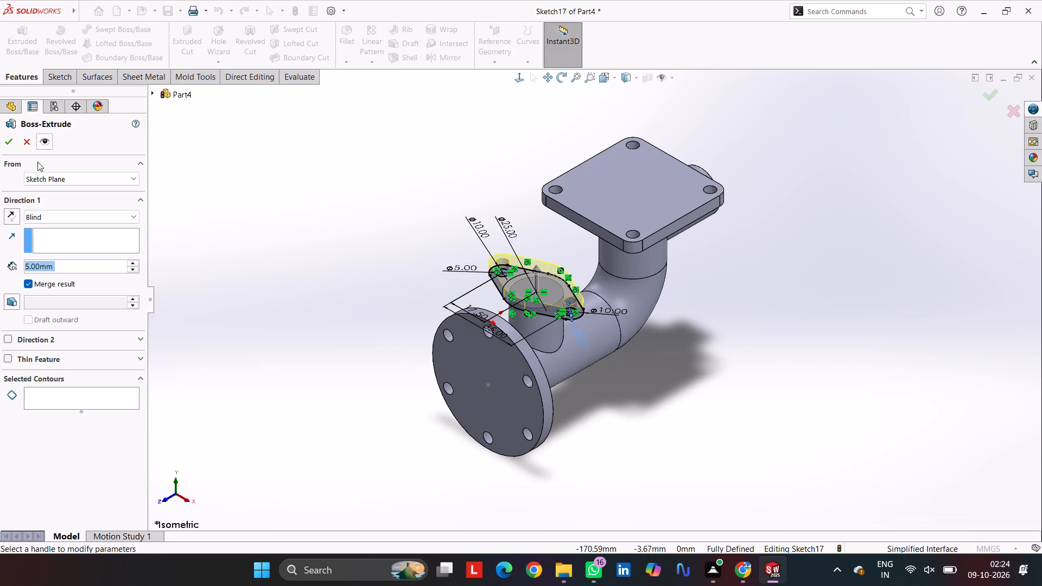
click(11, 217)
drag(71, 265, 0, 258)
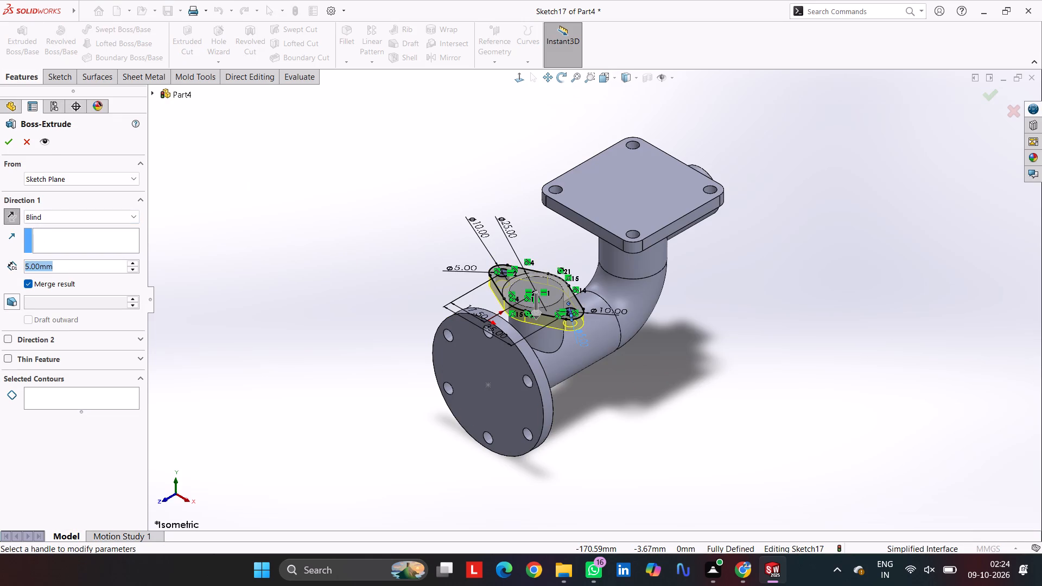
drag(0, 258, 0, 256)
click(15, 141)
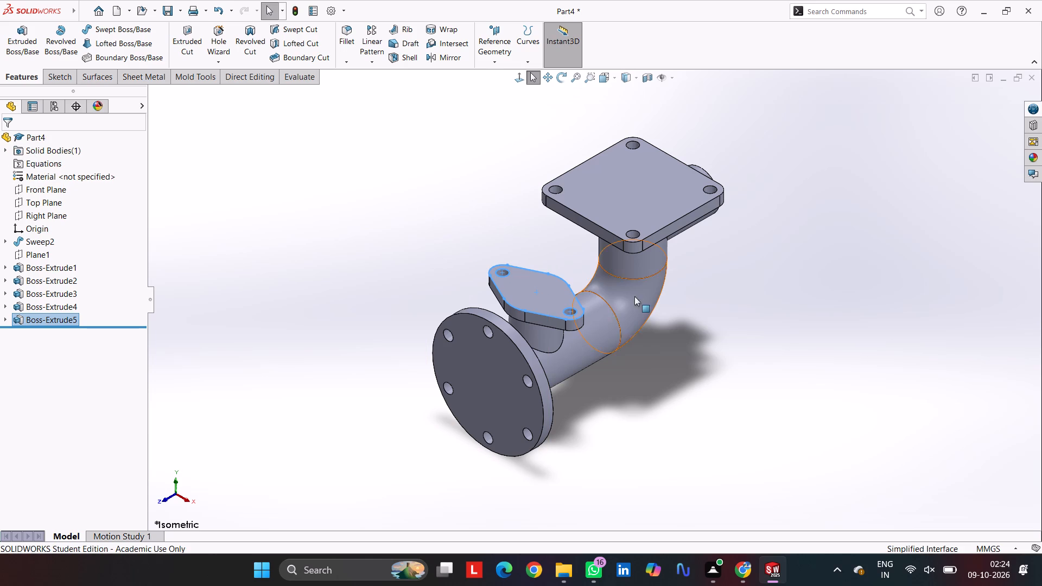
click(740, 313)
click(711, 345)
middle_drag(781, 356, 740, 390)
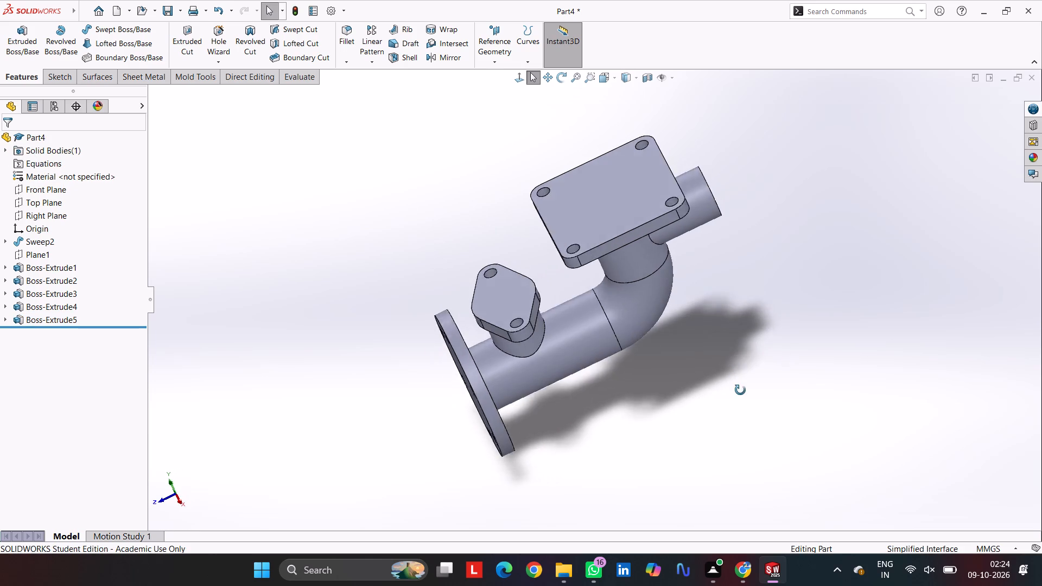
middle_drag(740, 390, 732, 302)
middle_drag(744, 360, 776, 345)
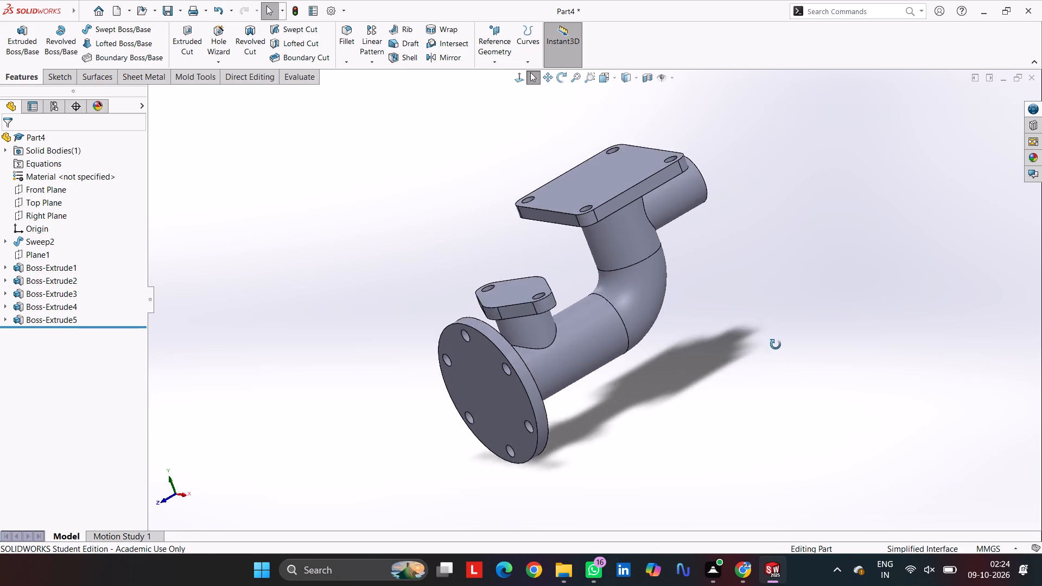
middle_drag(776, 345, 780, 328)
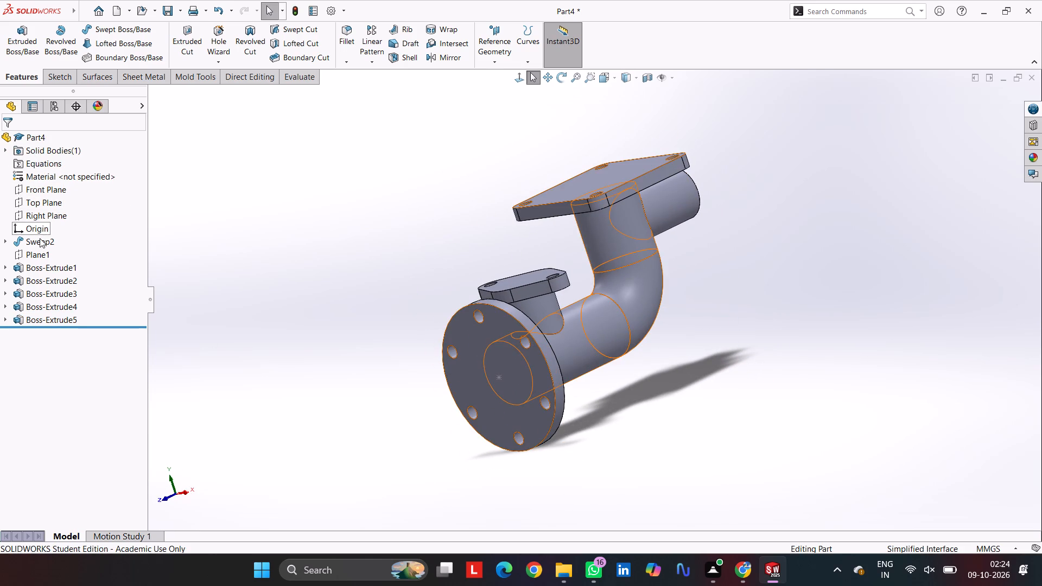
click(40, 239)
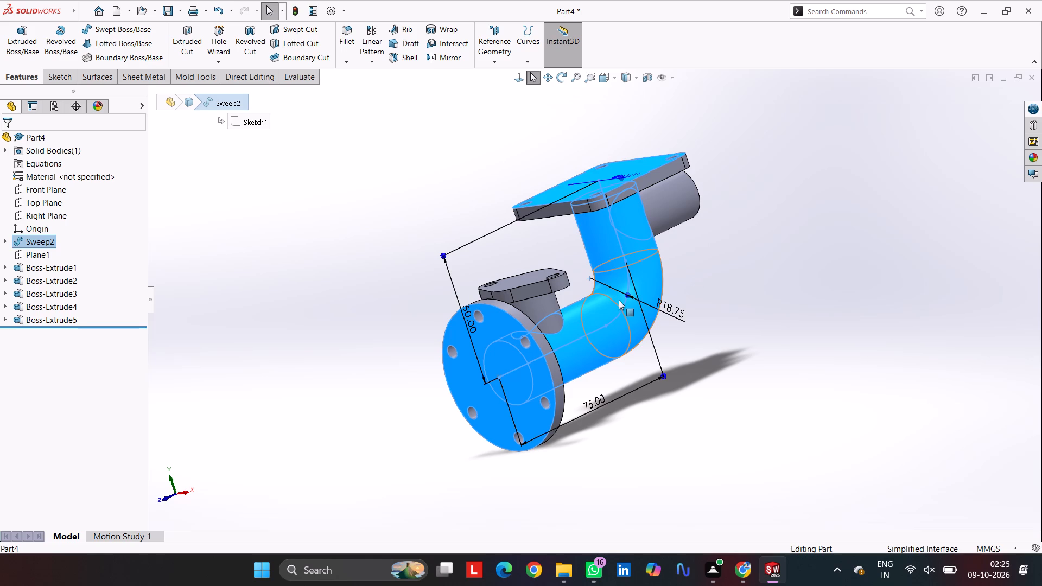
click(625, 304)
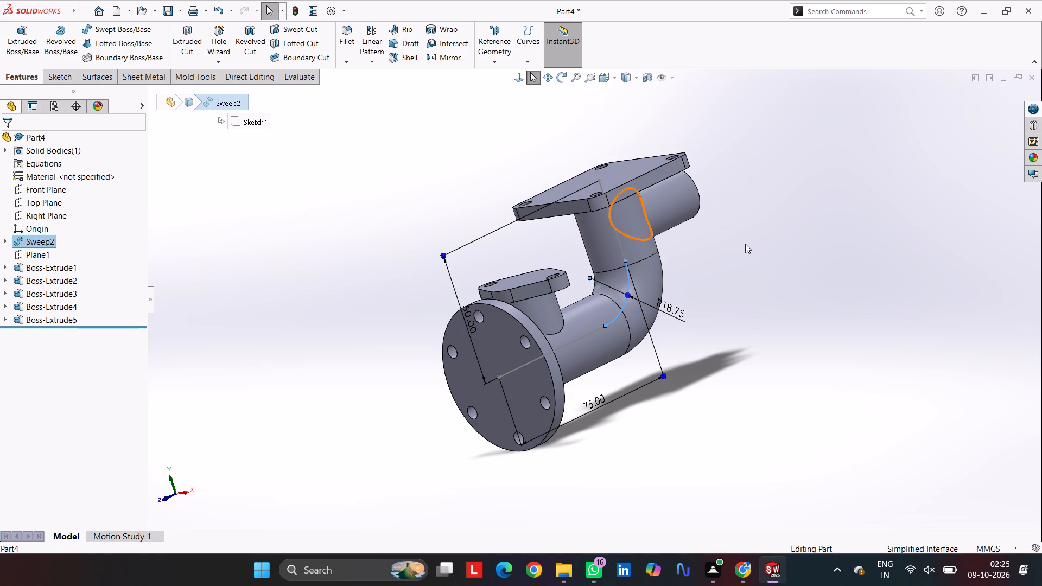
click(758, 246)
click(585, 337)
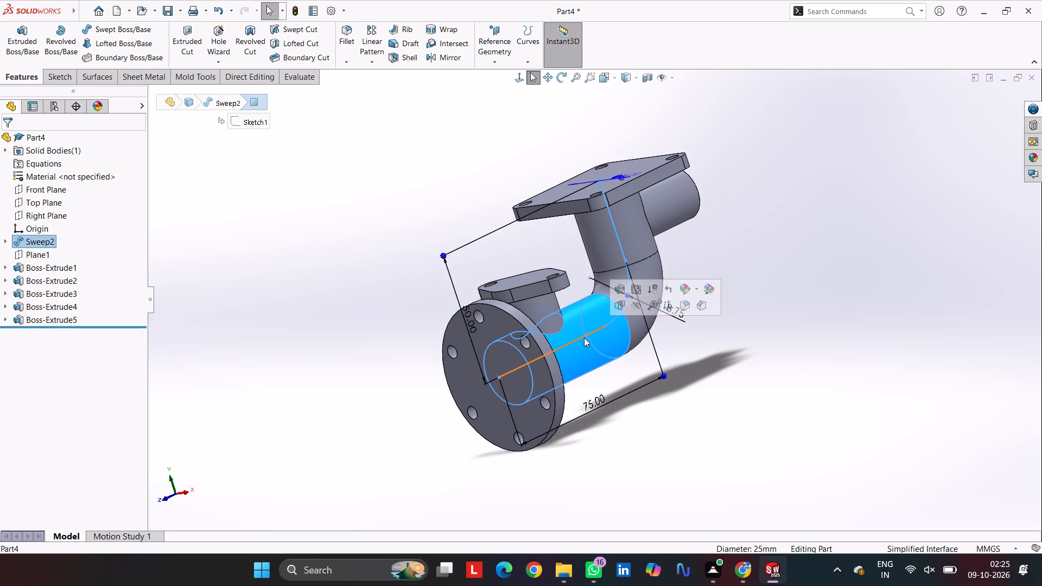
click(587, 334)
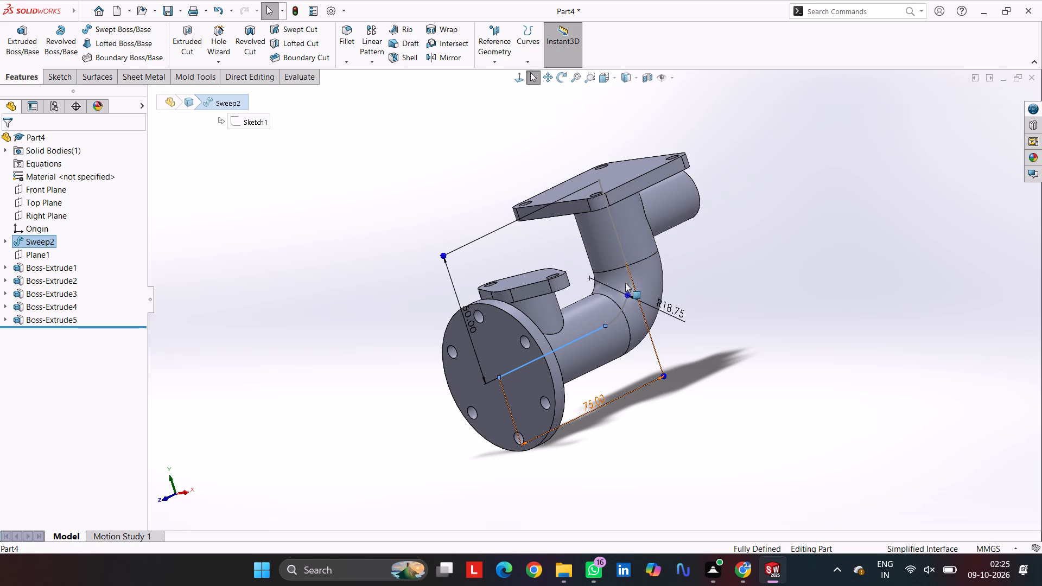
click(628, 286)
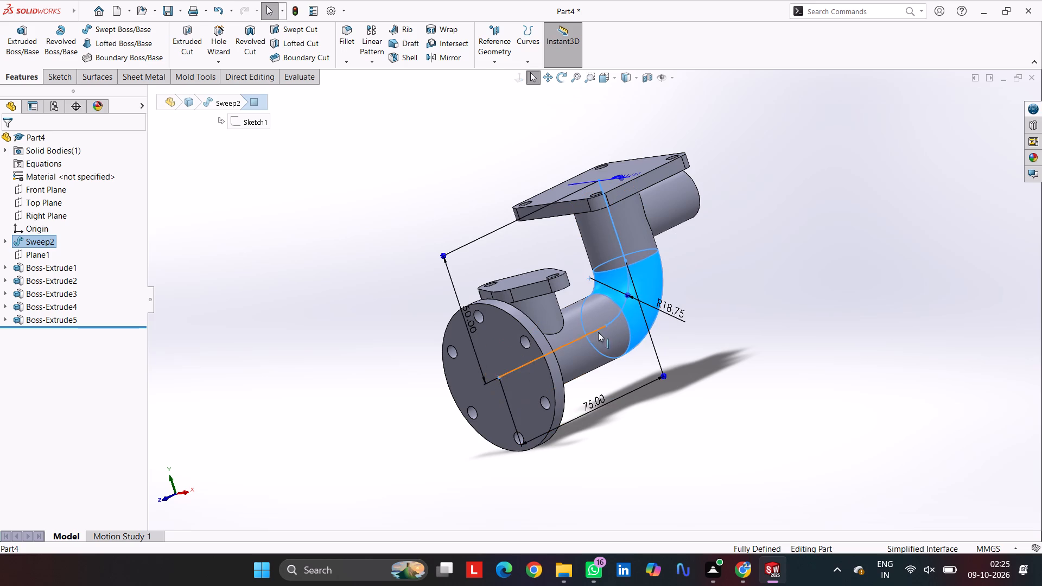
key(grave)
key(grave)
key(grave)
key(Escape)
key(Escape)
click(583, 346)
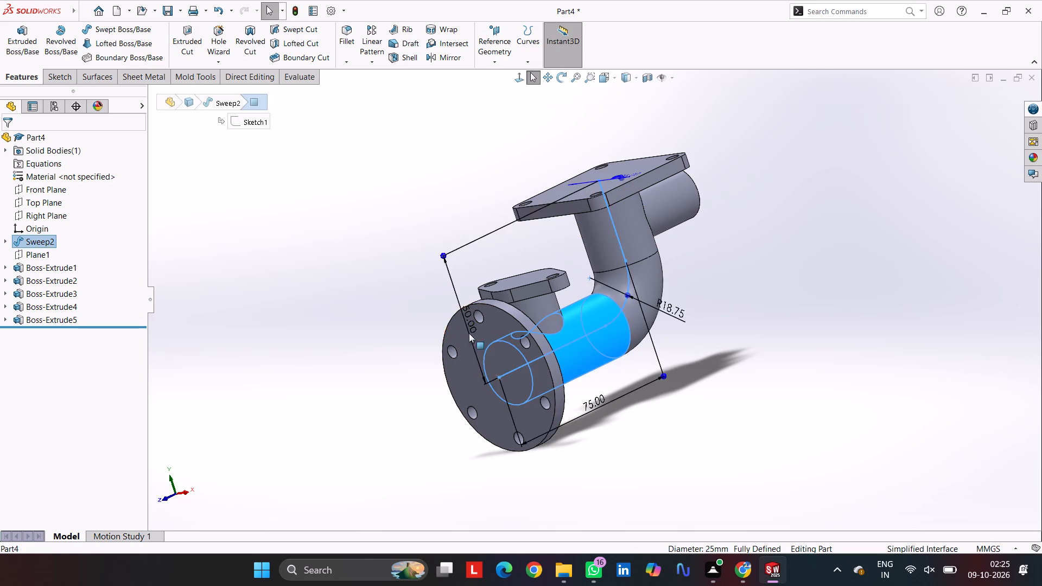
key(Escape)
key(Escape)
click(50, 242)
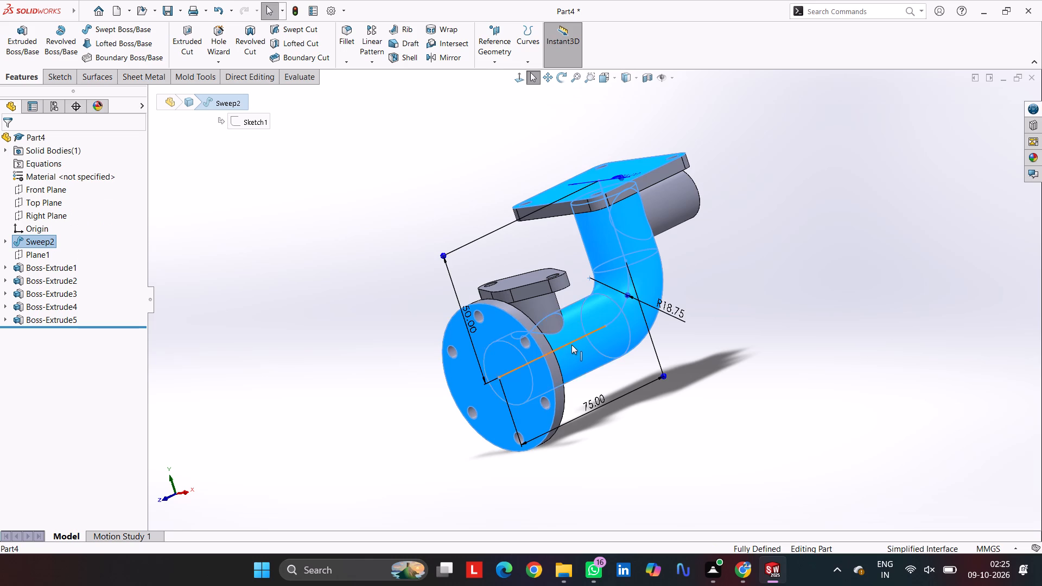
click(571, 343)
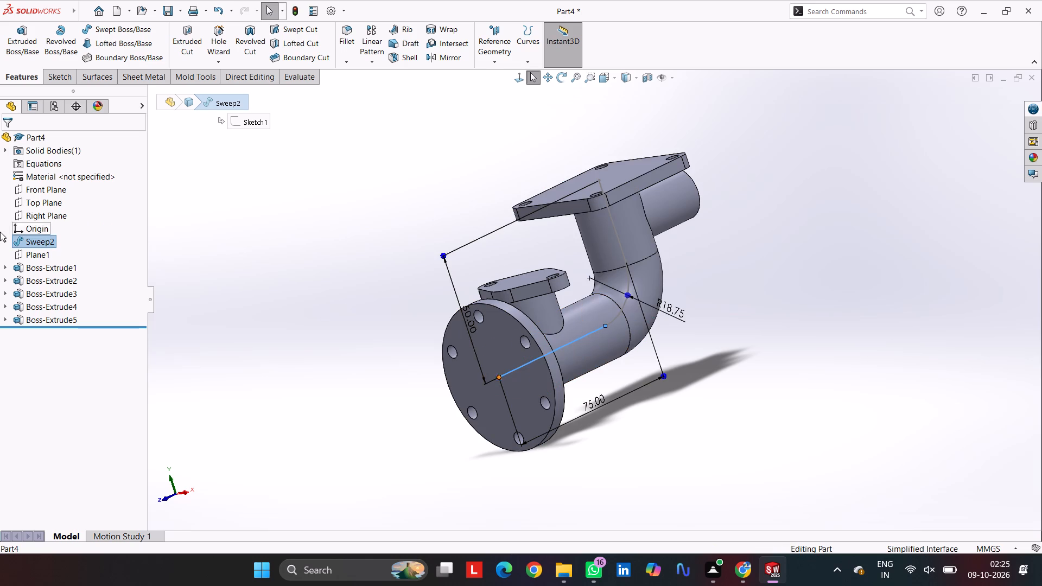
Cut a 20 mm circular-profile sweep along the elbow's path, Sketch1, to bore through the pipe and its end flanges.
click(7, 240)
click(39, 256)
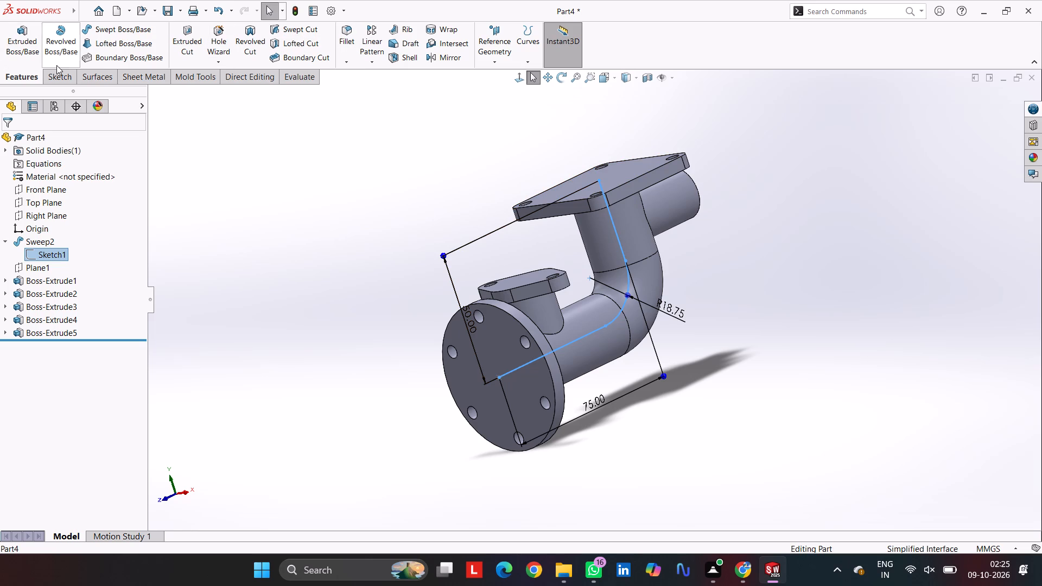
click(297, 28)
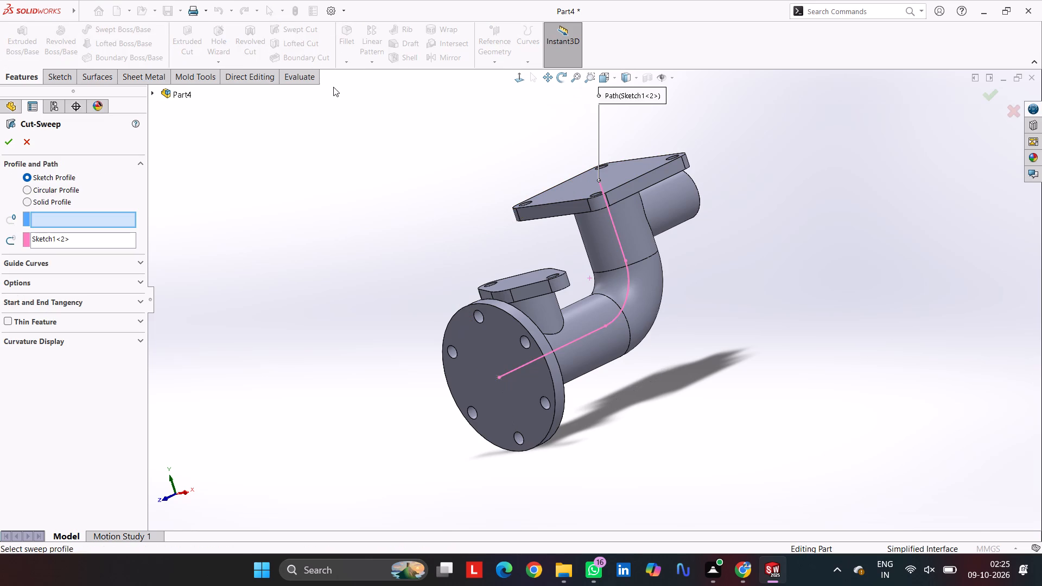
click(45, 184)
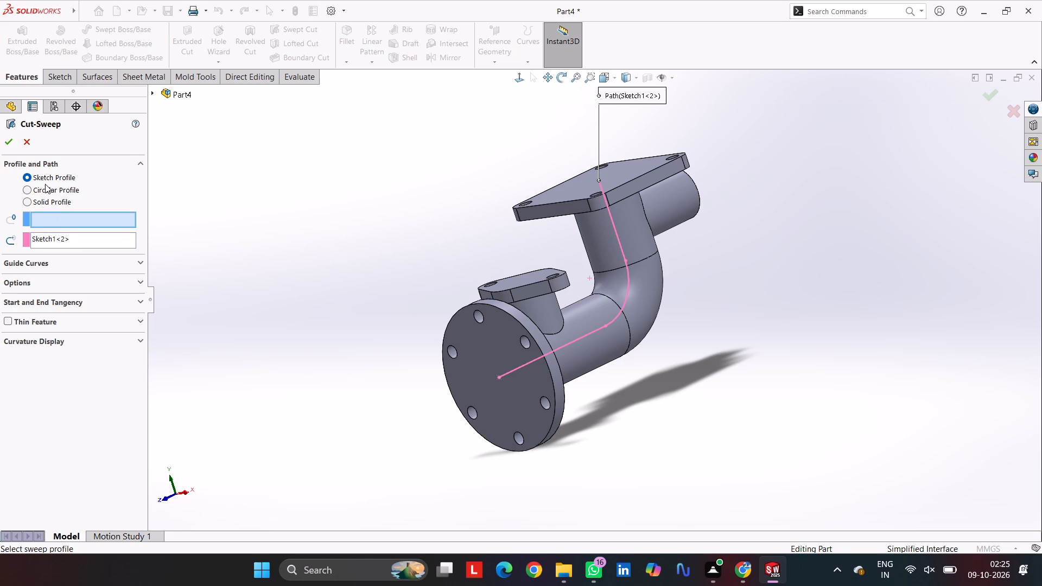
click(47, 190)
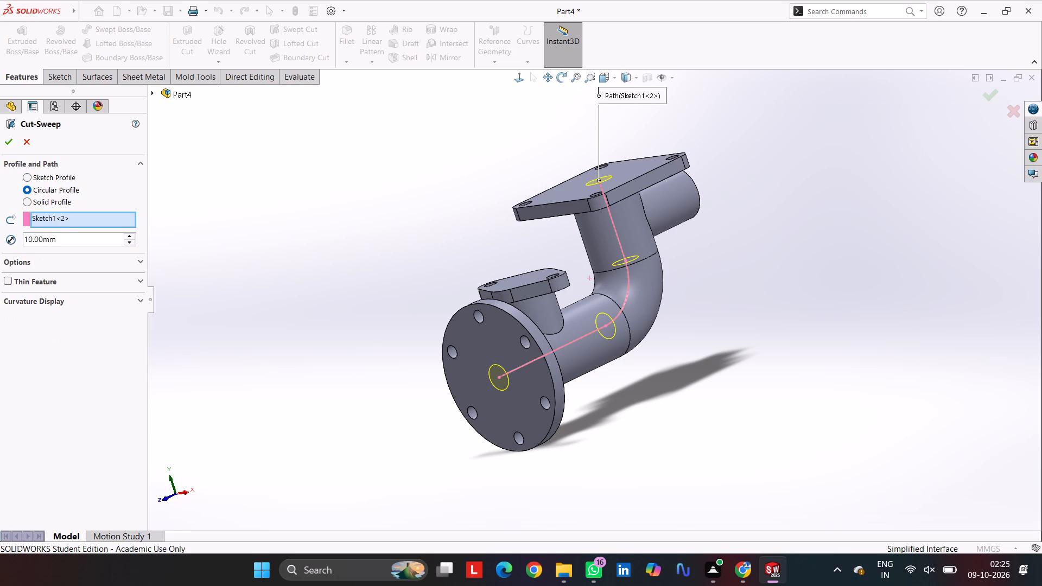
drag(86, 240, 1, 247)
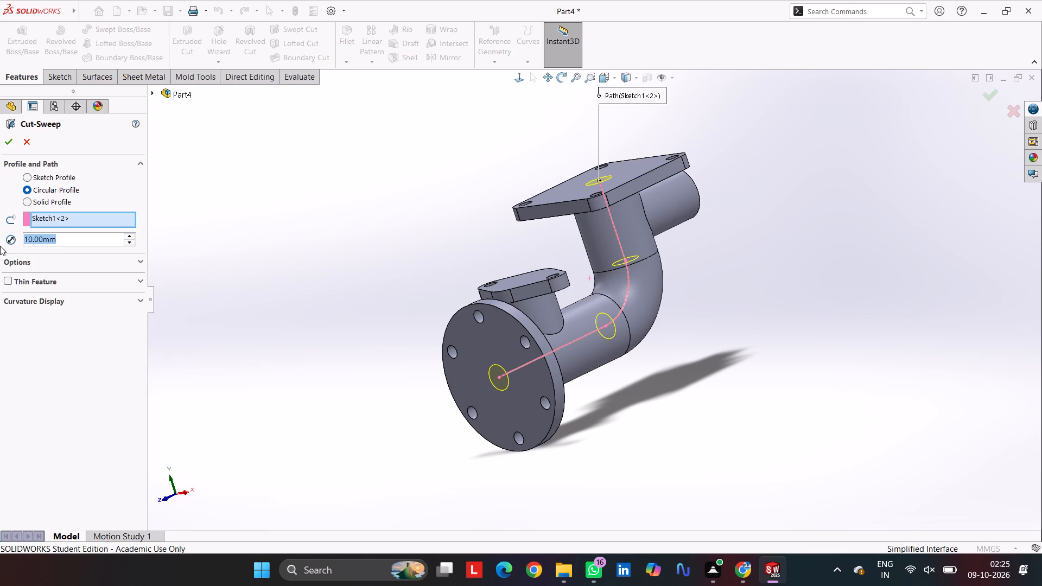
text(20)
key(Return)
key(Return)
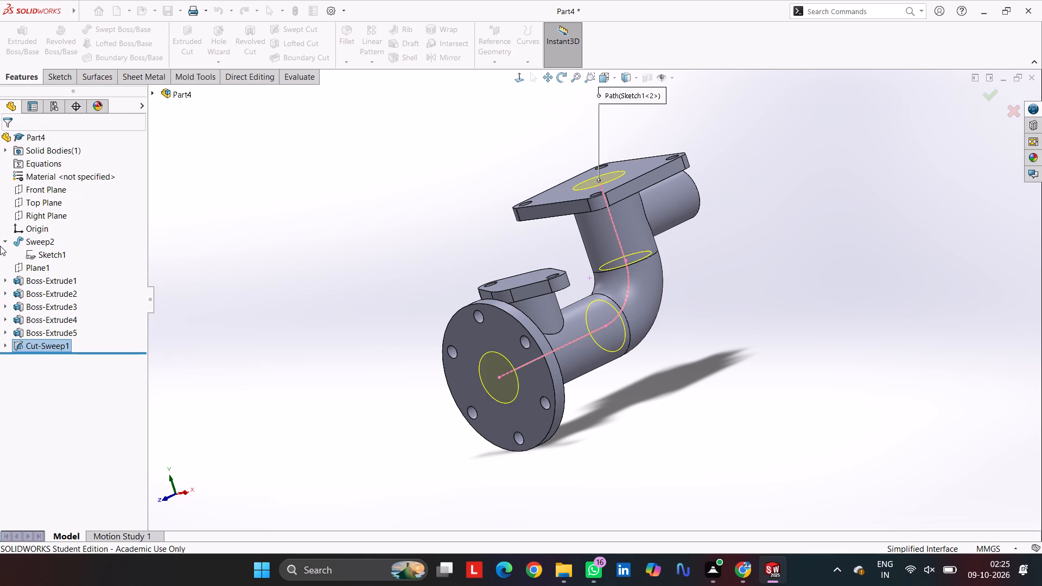
double_click(779, 330)
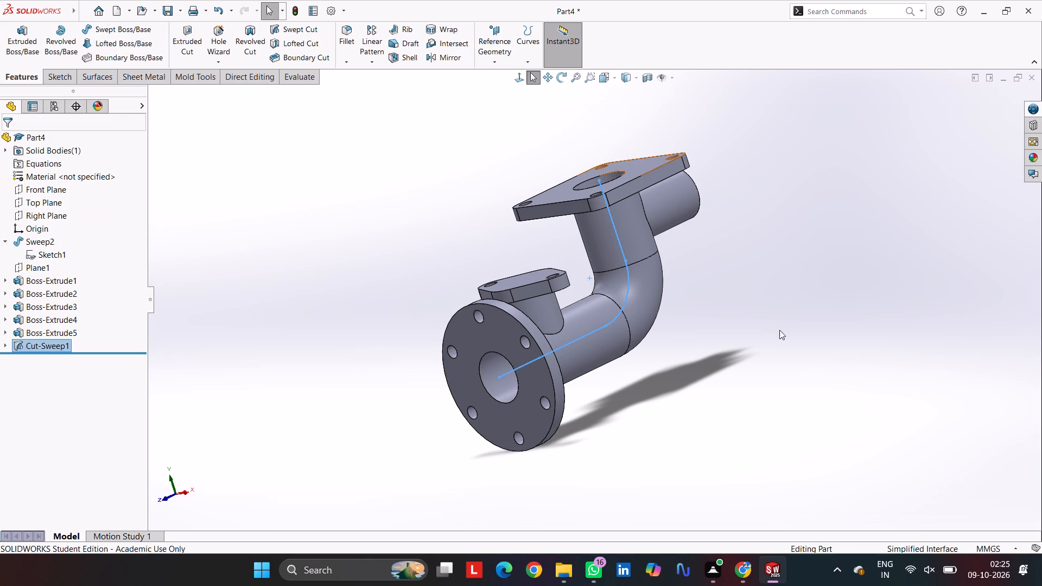
Sketch a circle about 20 mm in diameter at the centre of the two-lobed flange's outer face.
middle_drag(737, 320, 749, 391)
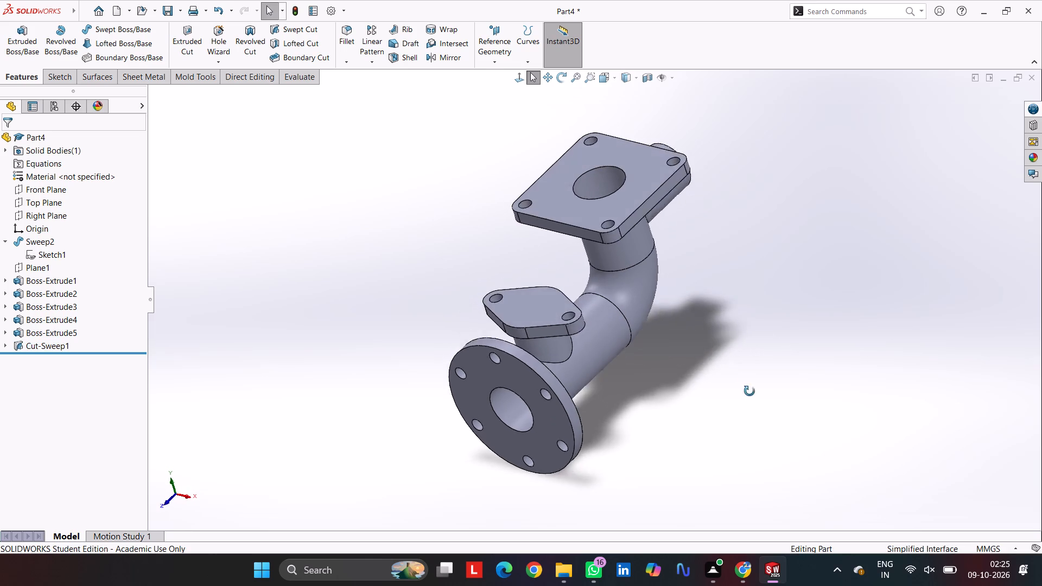
middle_drag(749, 391, 754, 423)
click(543, 326)
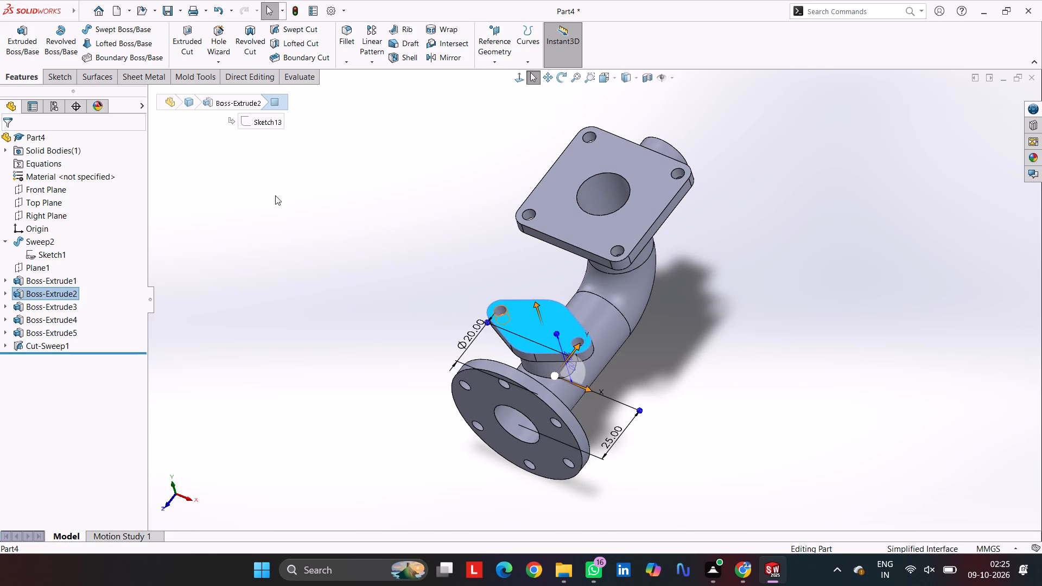
click(62, 81)
click(20, 28)
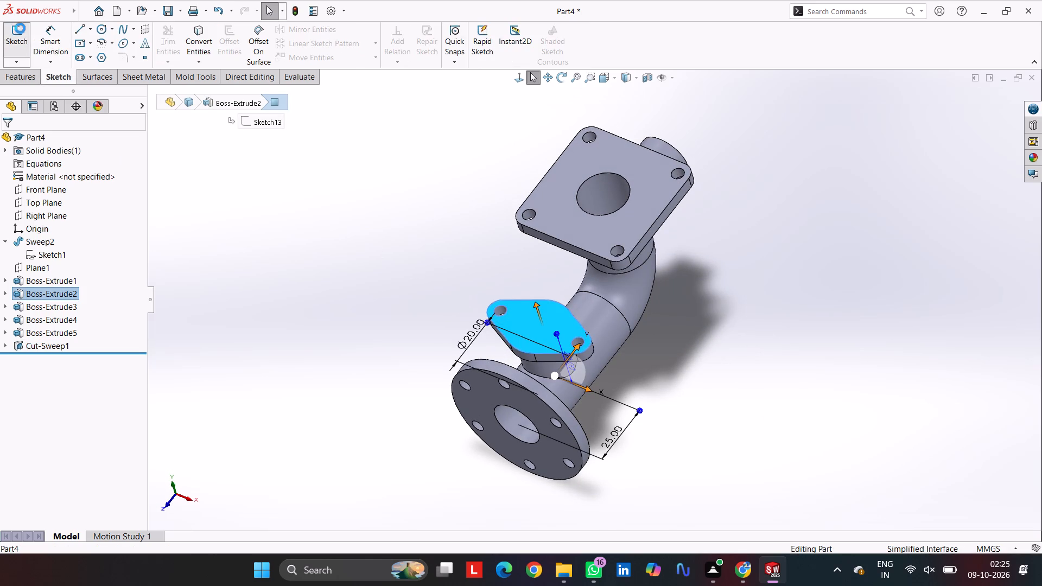
click(98, 30)
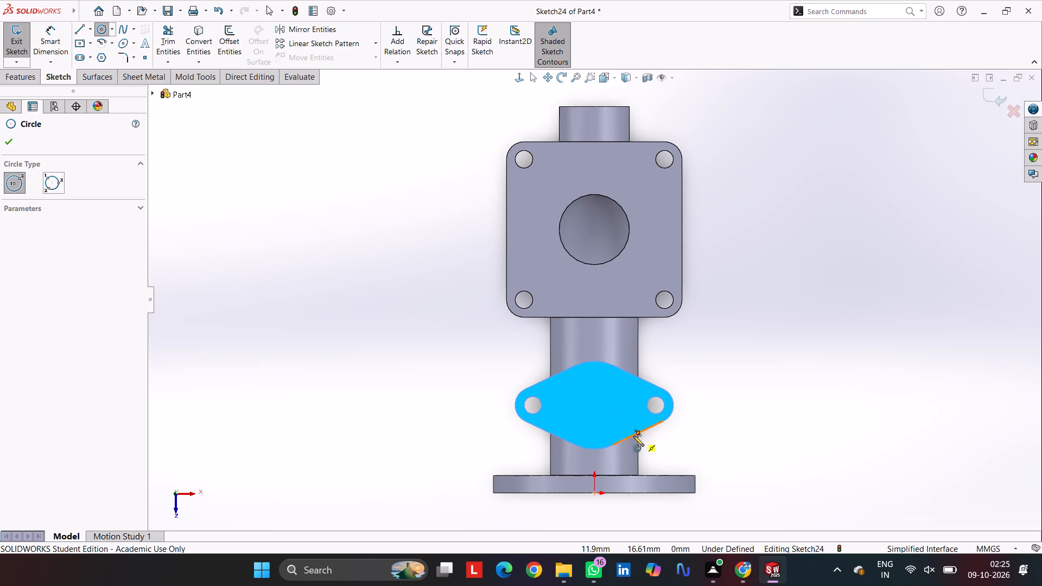
scroll(594, 411, down, 6)
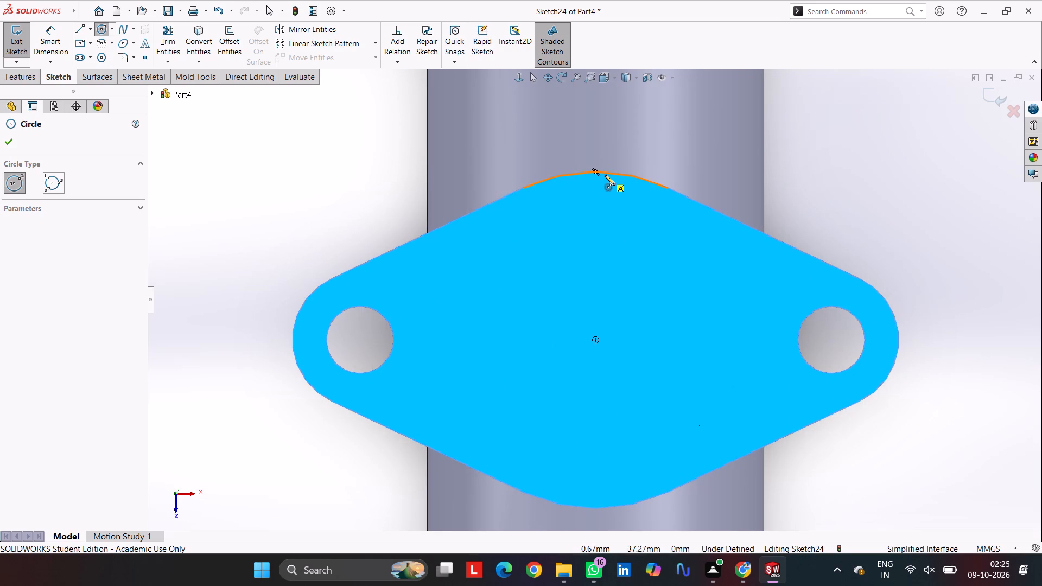
click(596, 339)
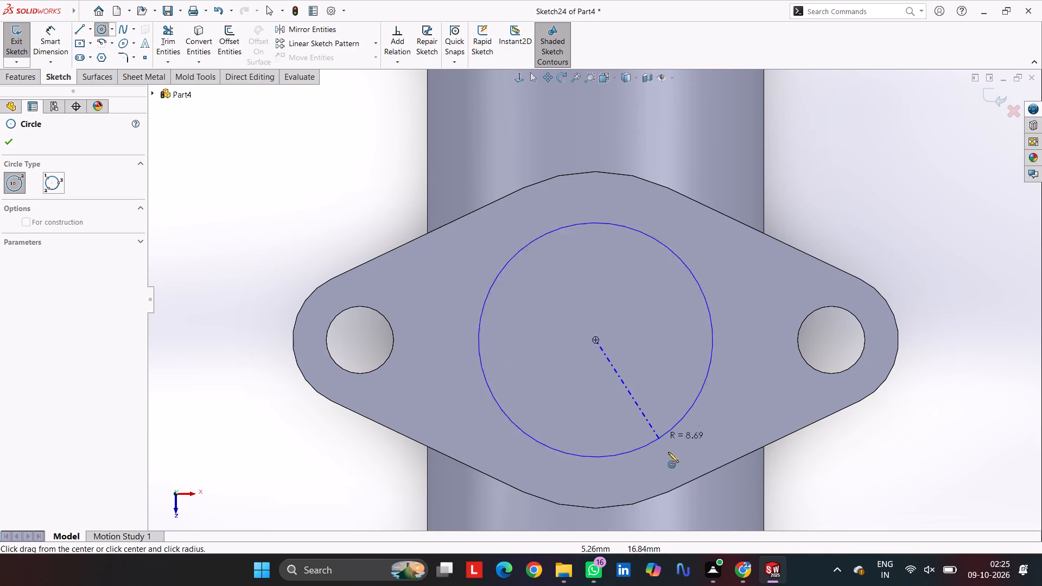
click(668, 452)
Dimension the central circle on the two-lobed flange to a diameter of 15 mm.
click(54, 30)
click(500, 250)
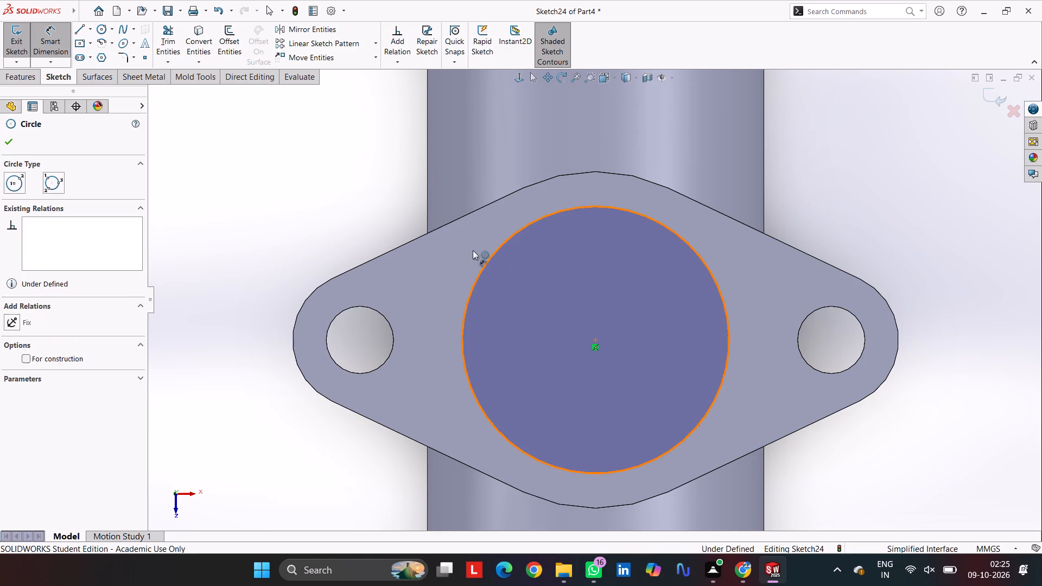
click(205, 146)
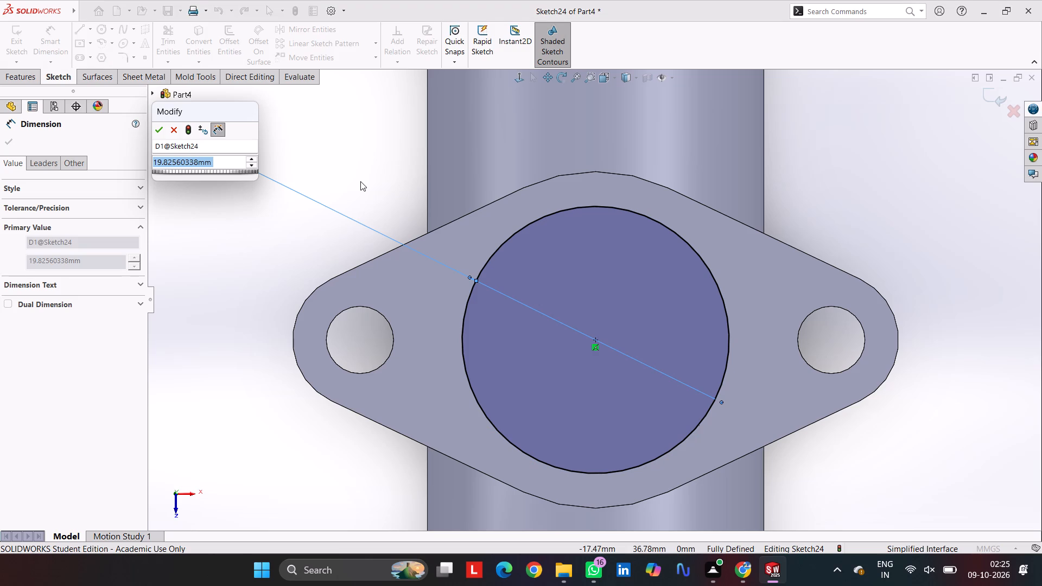
text(15)
key(Return)
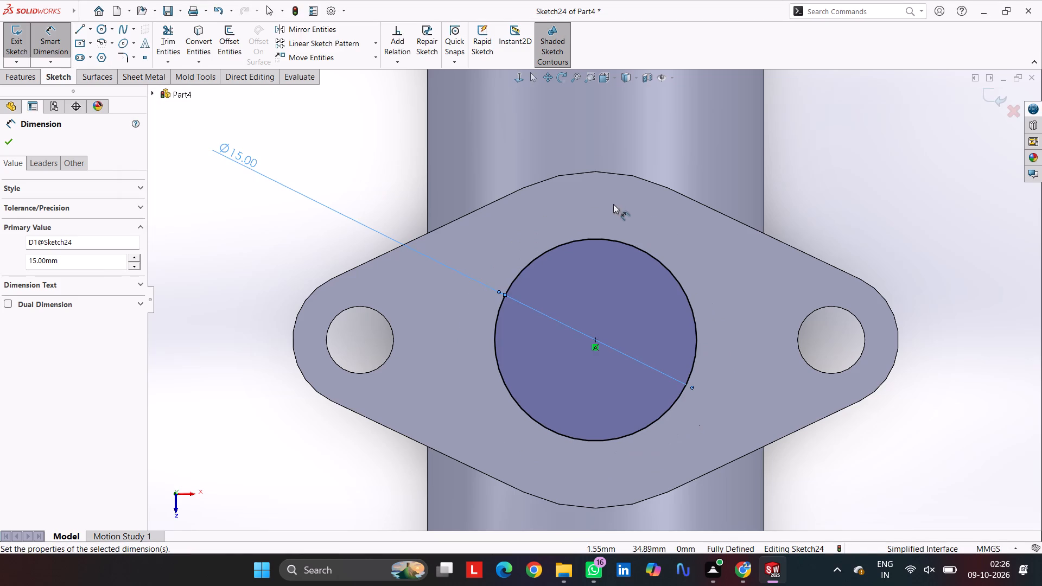
Cut-extrude the 15 mm circle on the two-lobed flange into the branch with the Up To Next end condition.
scroll(532, 179, up, 4)
click(14, 77)
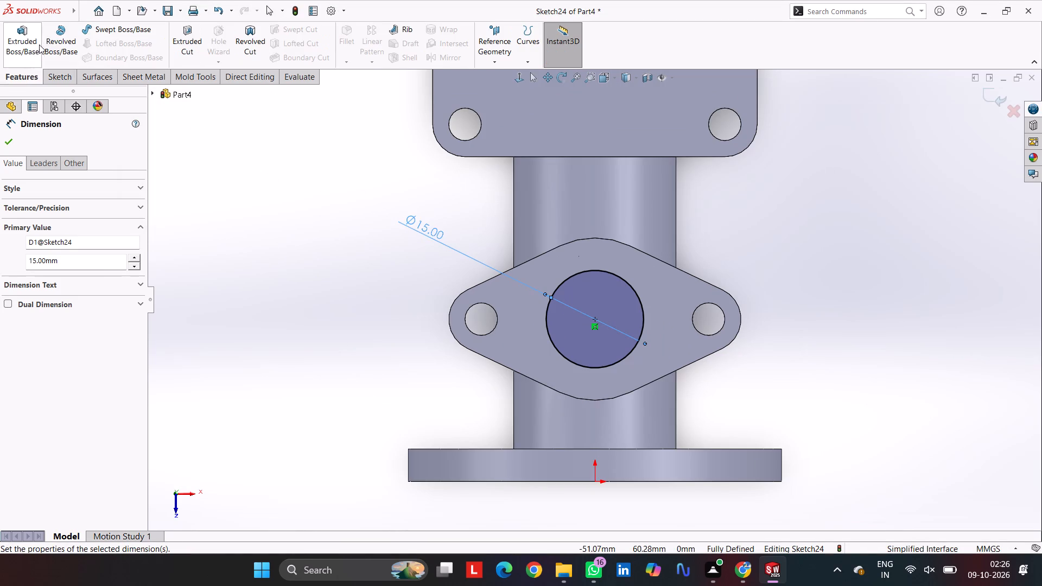
click(177, 32)
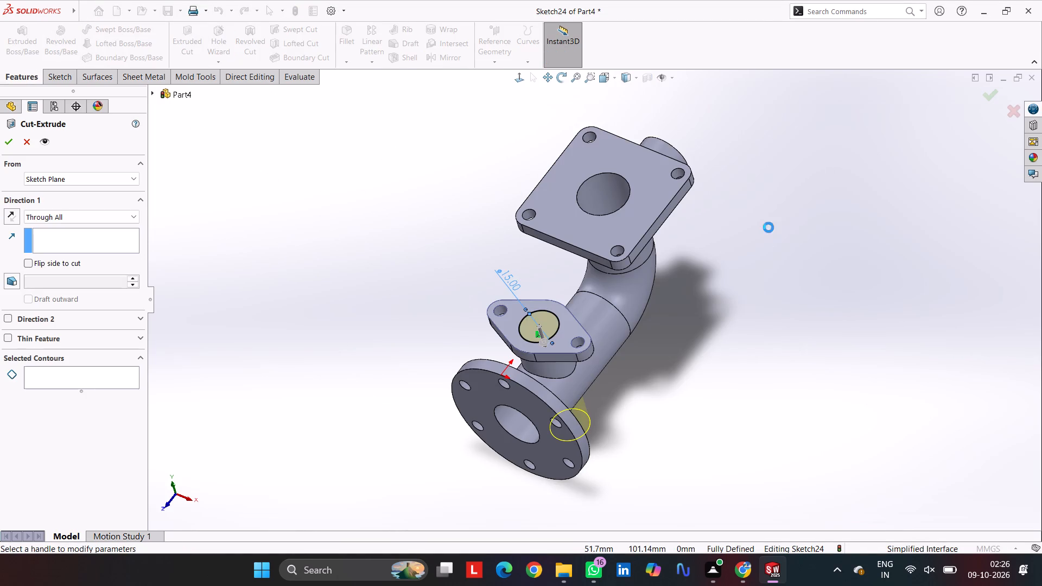
middle_drag(760, 311, 690, 203)
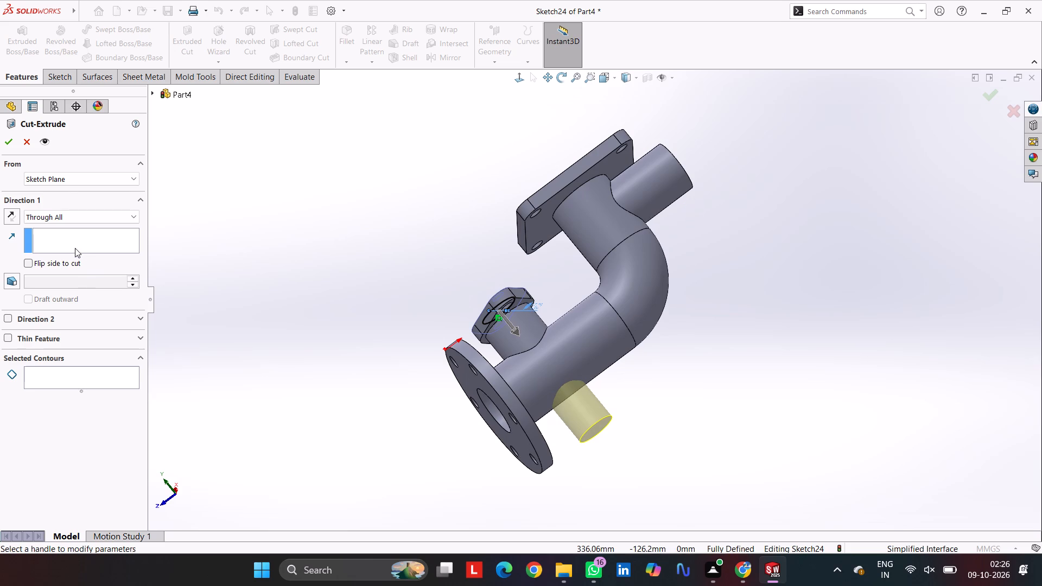
click(84, 215)
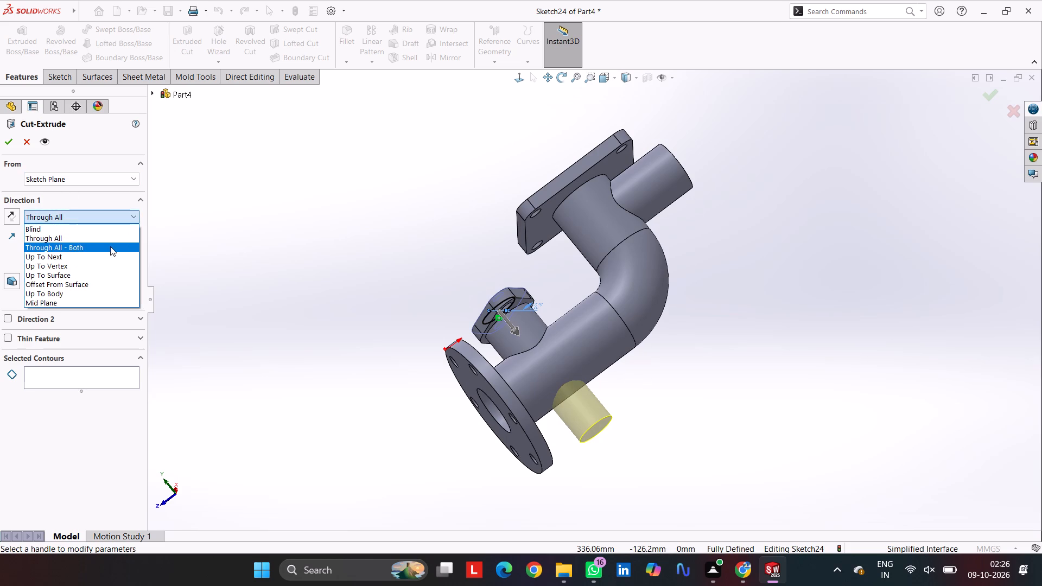
click(94, 257)
middle_drag(263, 309, 283, 297)
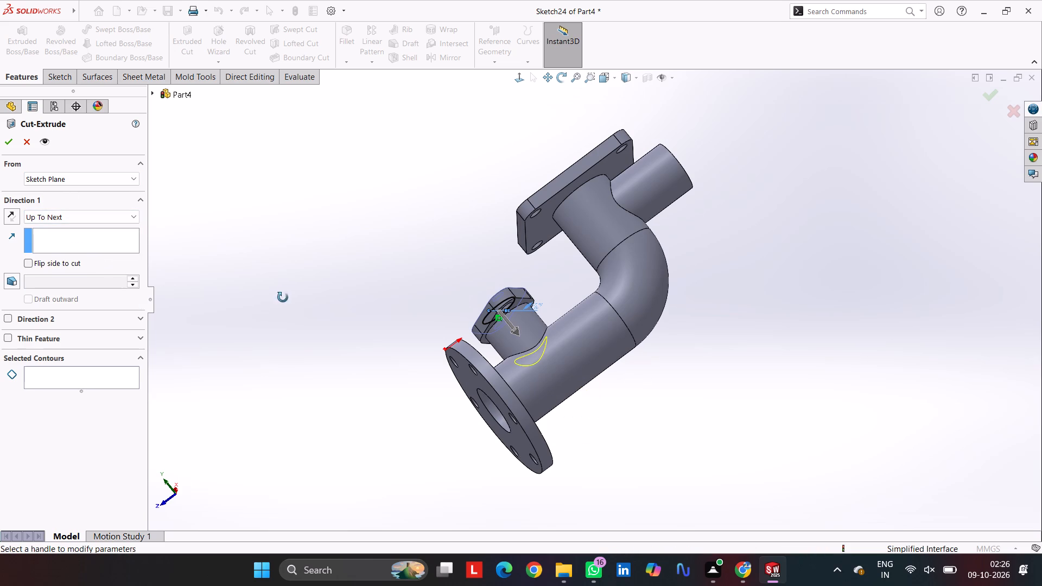
middle_drag(283, 297, 339, 182)
key(Return)
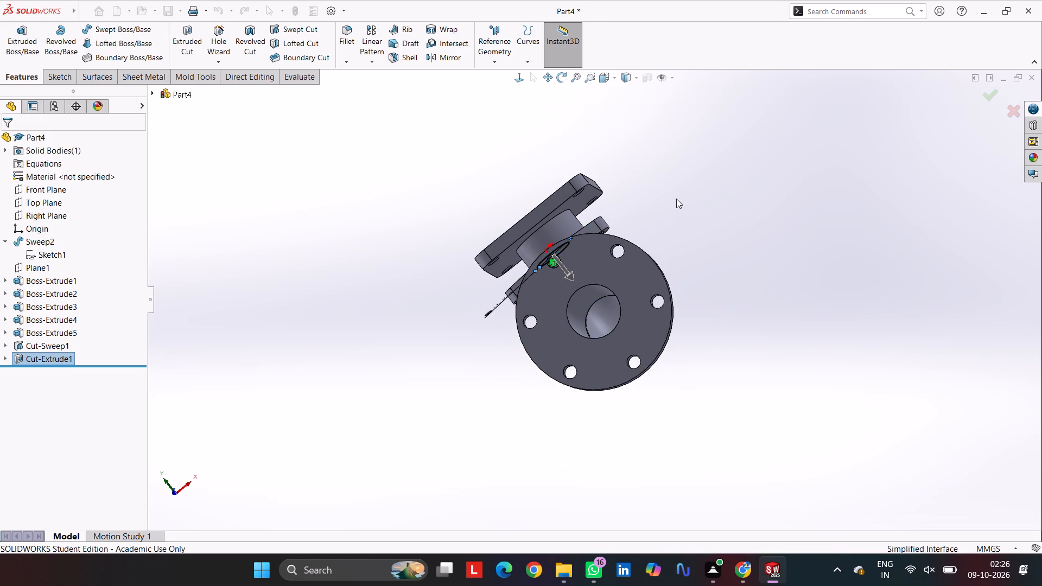
Sketch a circle about 10 mm in diameter at the centre of the unflanged branch's end face.
scroll(694, 193, down, 3)
scroll(645, 228, up, 5)
middle_drag(641, 228, 686, 342)
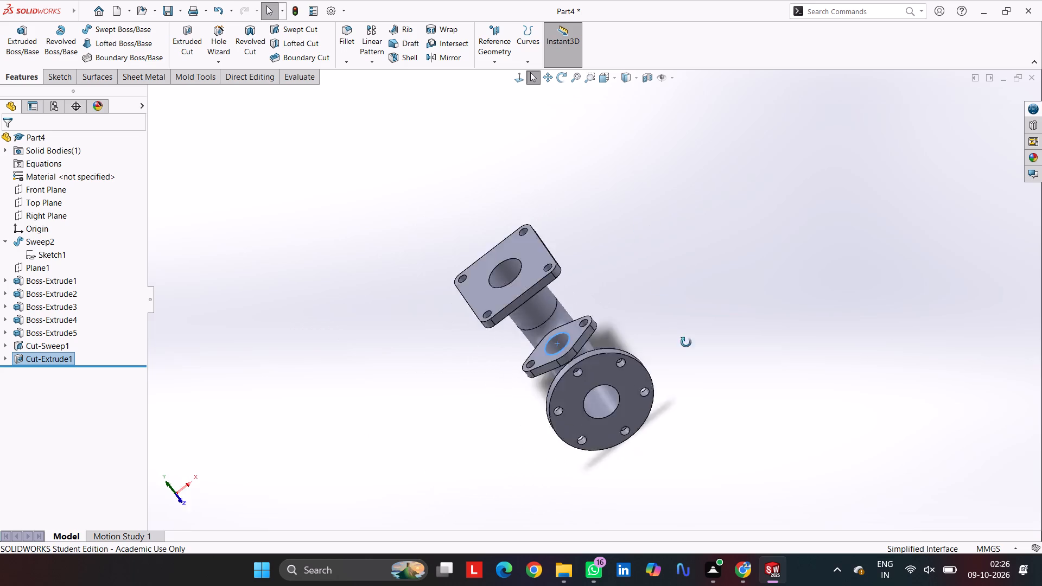
middle_drag(686, 342, 742, 395)
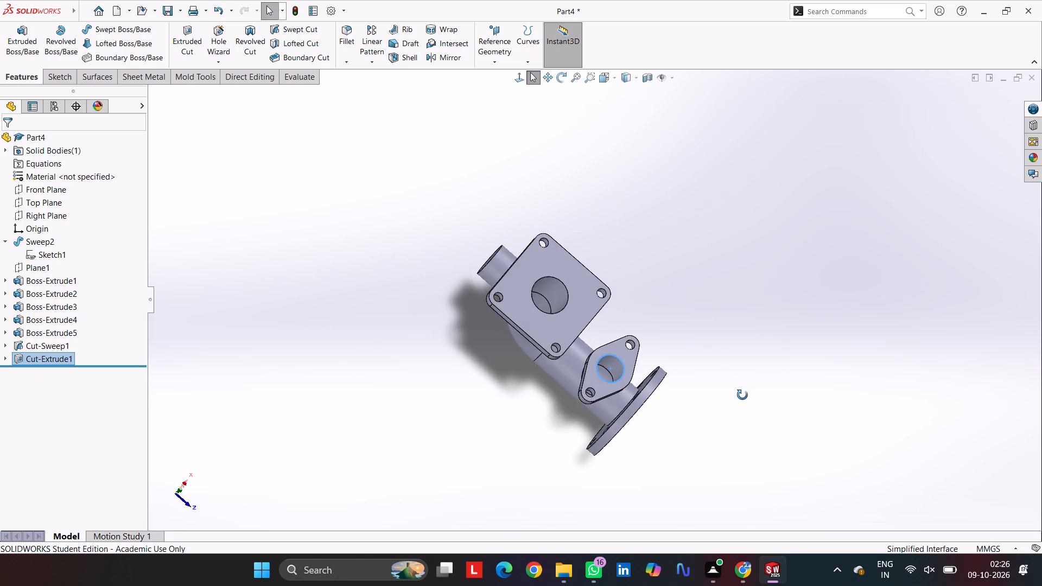
middle_drag(742, 395, 792, 410)
click(728, 251)
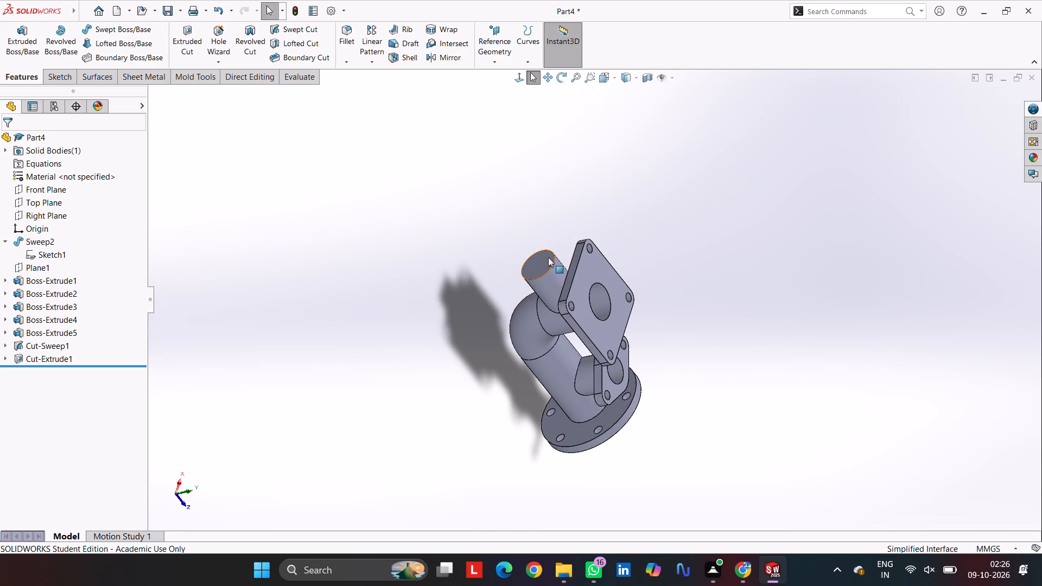
click(545, 258)
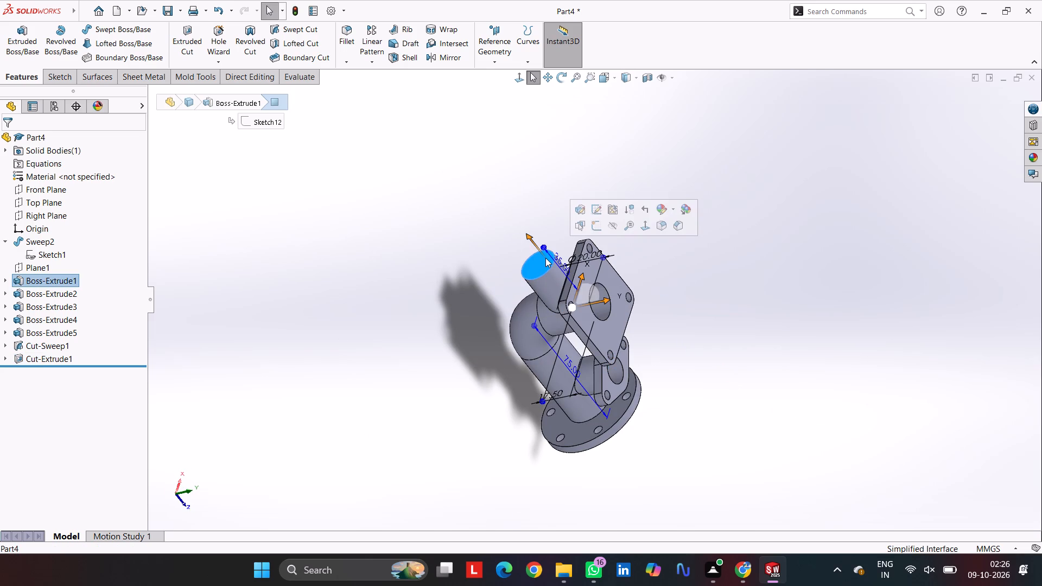
click(600, 230)
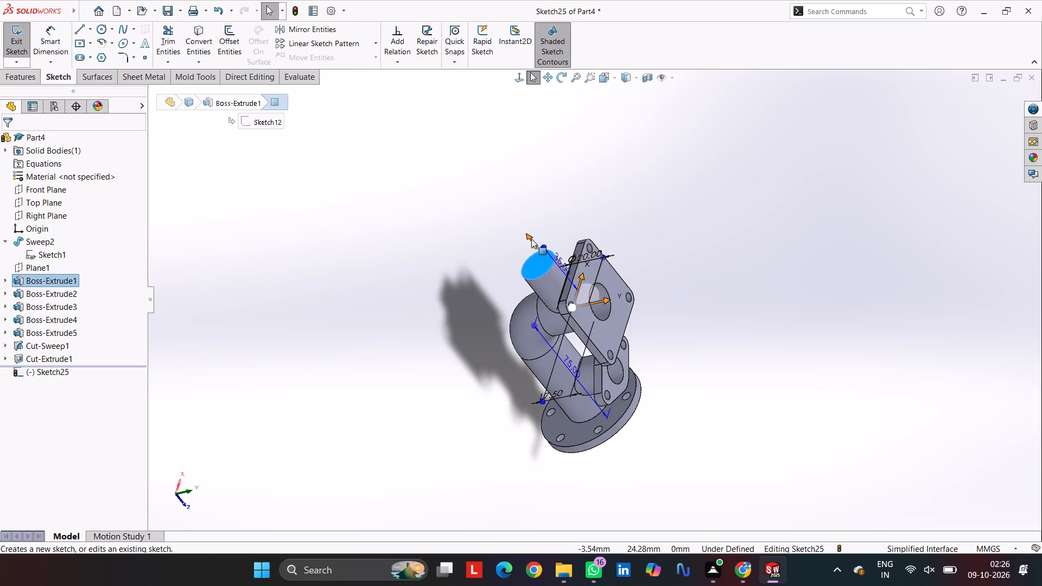
click(106, 30)
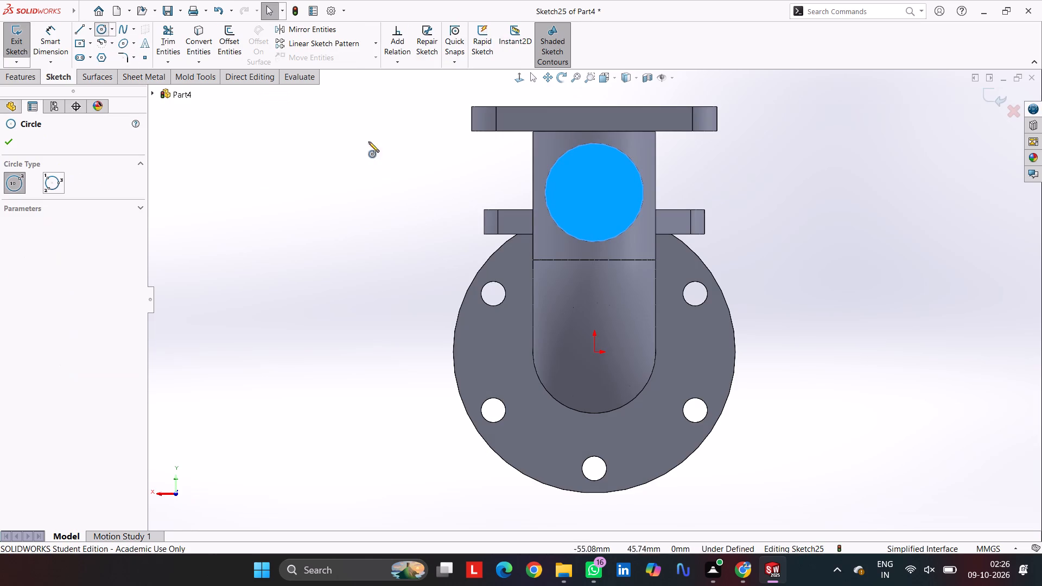
click(593, 192)
click(602, 216)
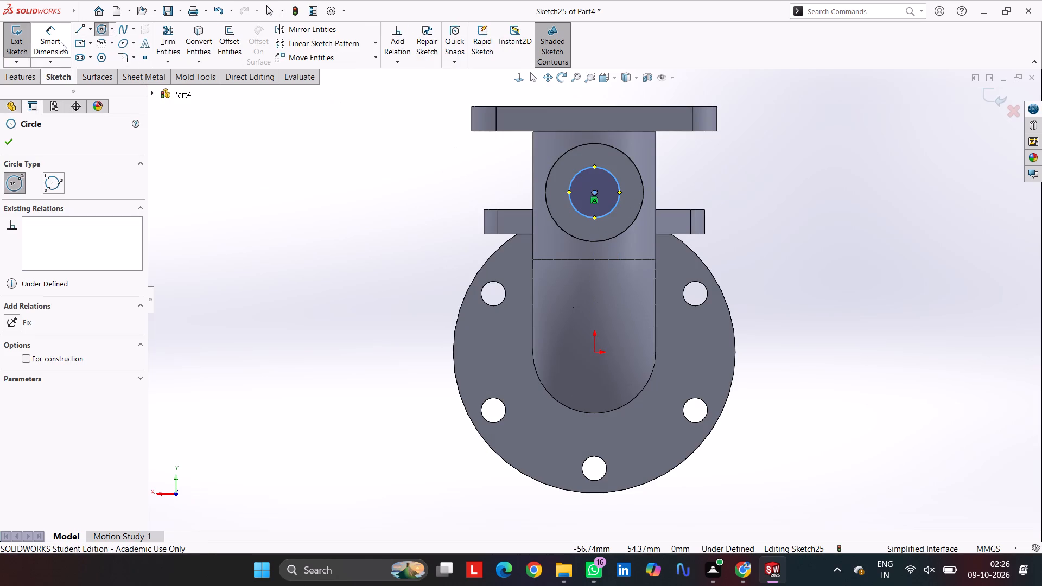
Dimension the circle on the unflanged branch's end face to a diameter of 15 mm.
click(61, 42)
click(575, 203)
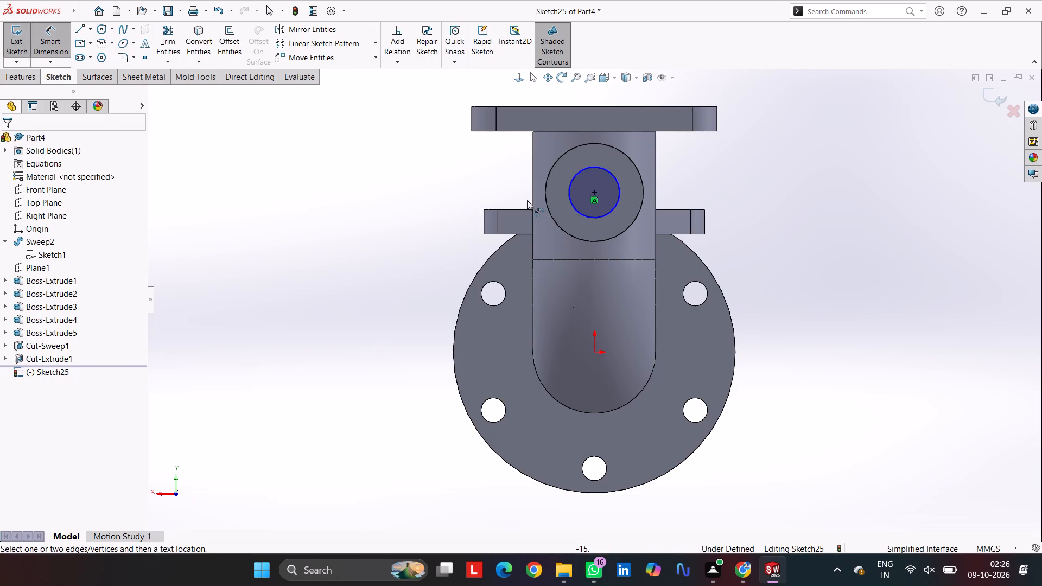
drag(571, 199, 554, 199)
click(352, 165)
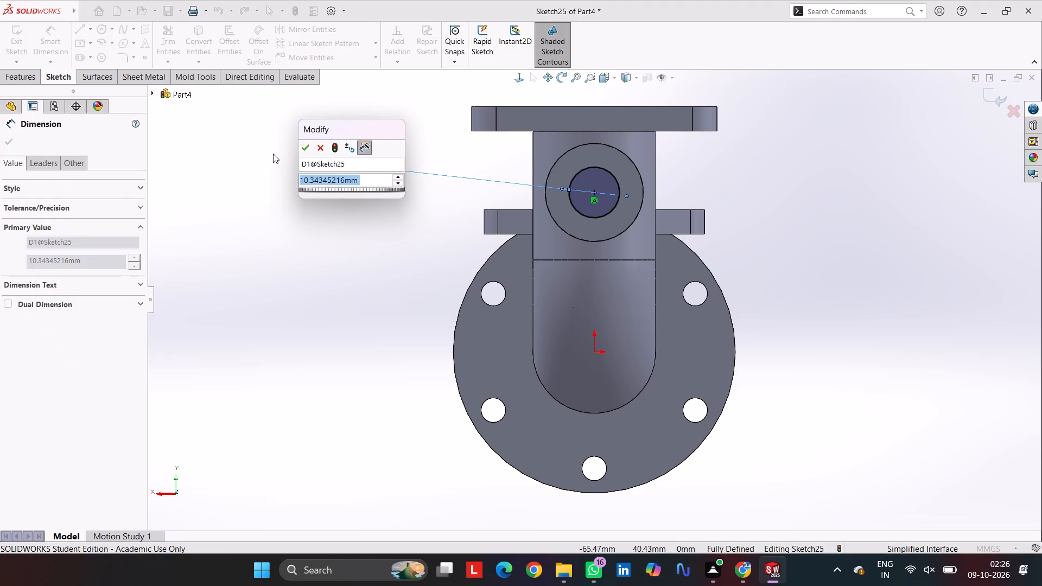
text(15)
key(Return)
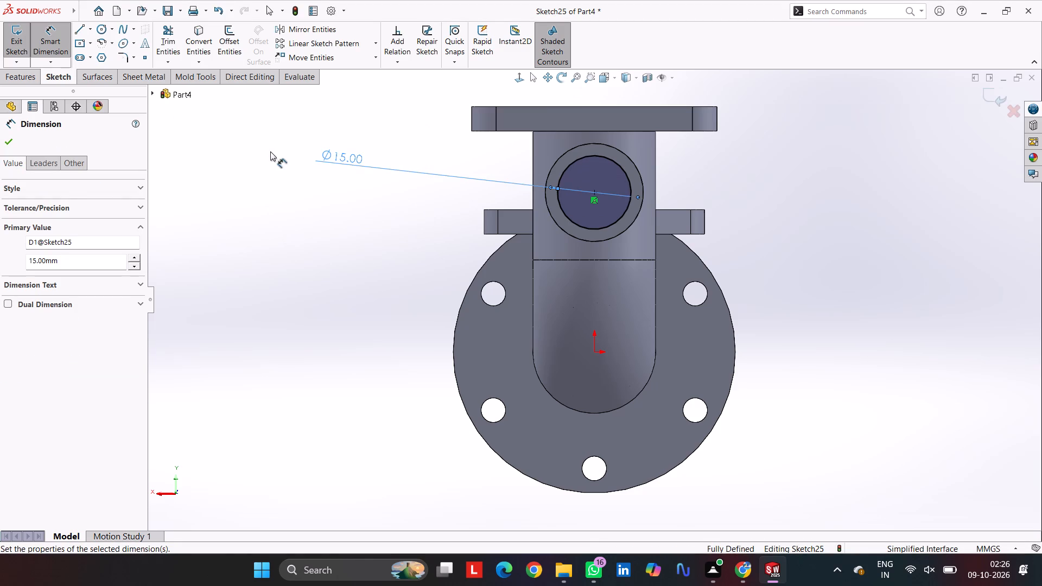
Cut-extrude the 15 mm circle into the unflanged branch with the Up To Next end condition.
click(31, 84)
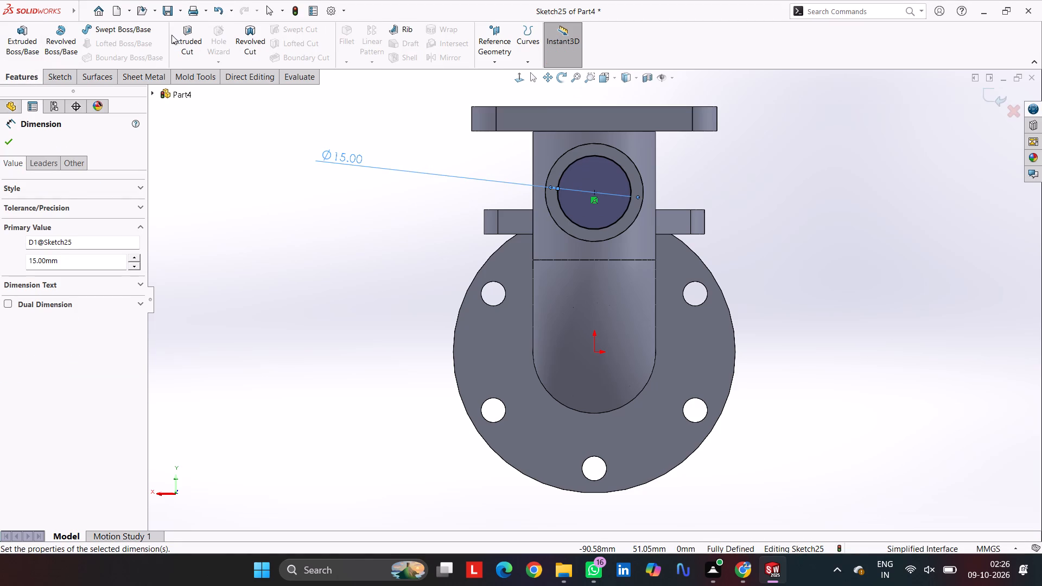
click(179, 33)
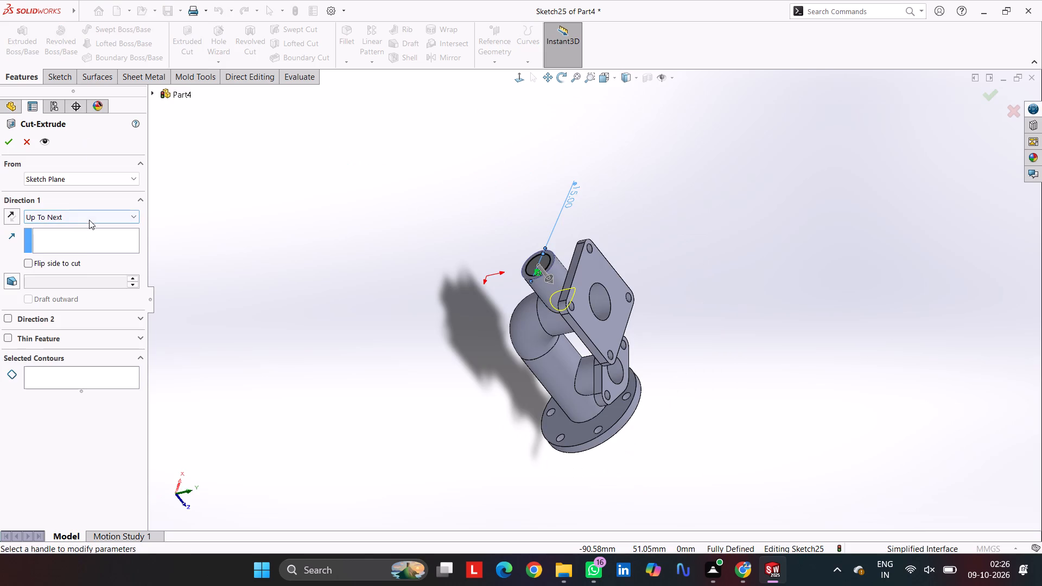
click(14, 139)
click(349, 205)
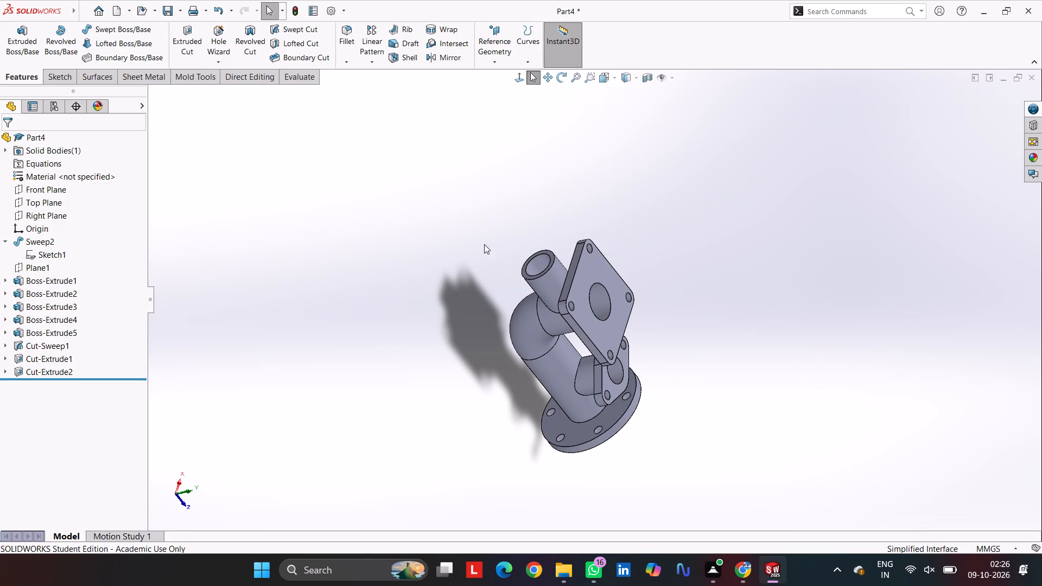
Chamfer the bore's outer edge on the round flange by 1 mm at 45 degrees.
middle_drag(817, 233, 701, 158)
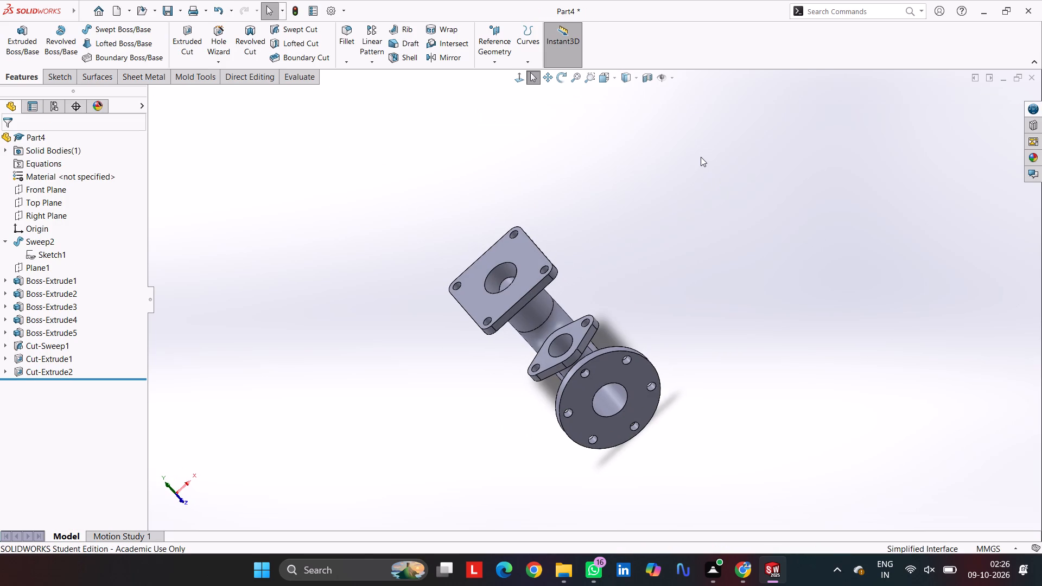
key(ctrl+7)
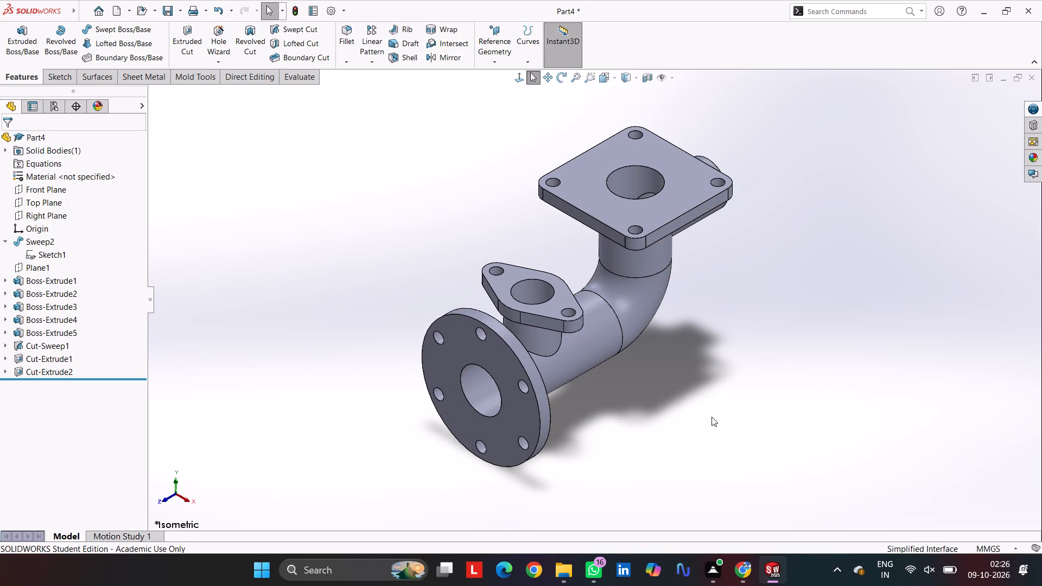
scroll(432, 321, down, 6)
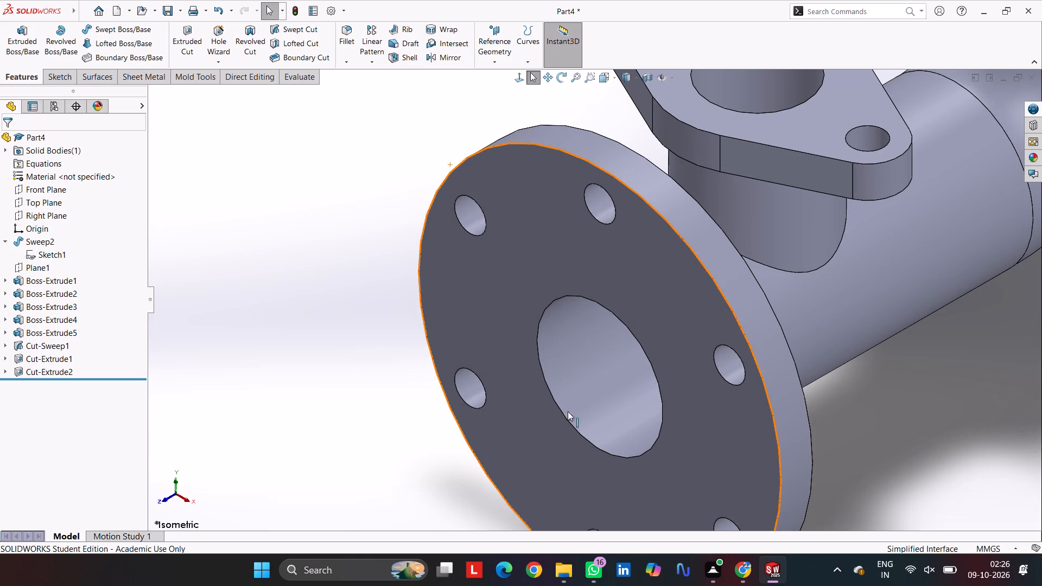
click(542, 315)
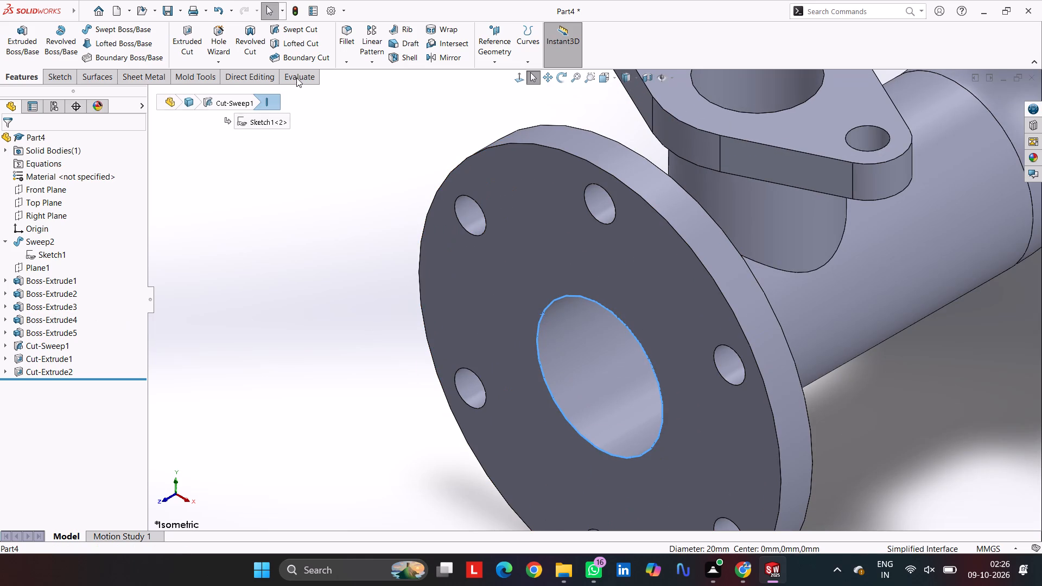
click(349, 64)
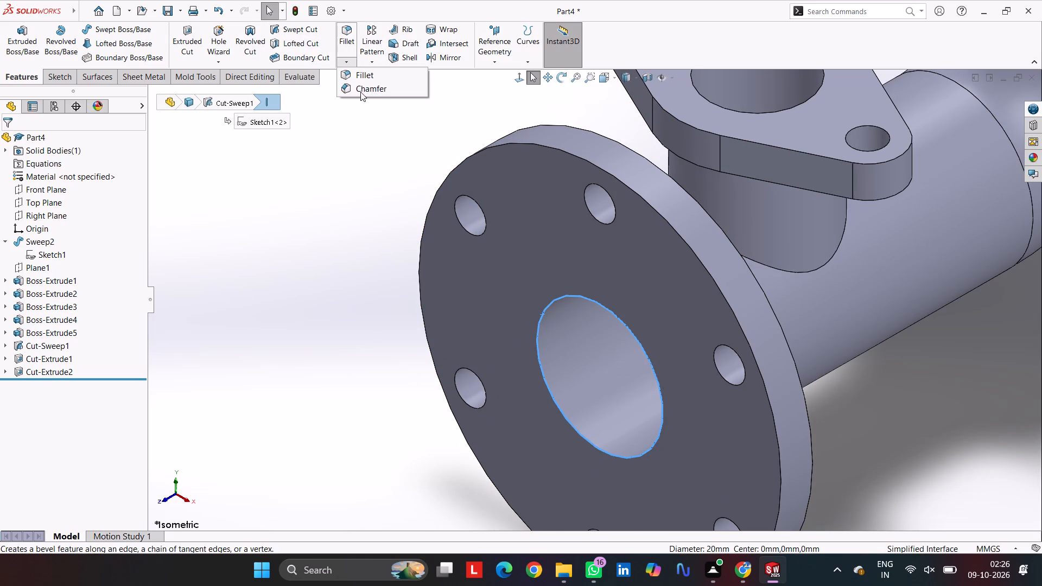
click(364, 84)
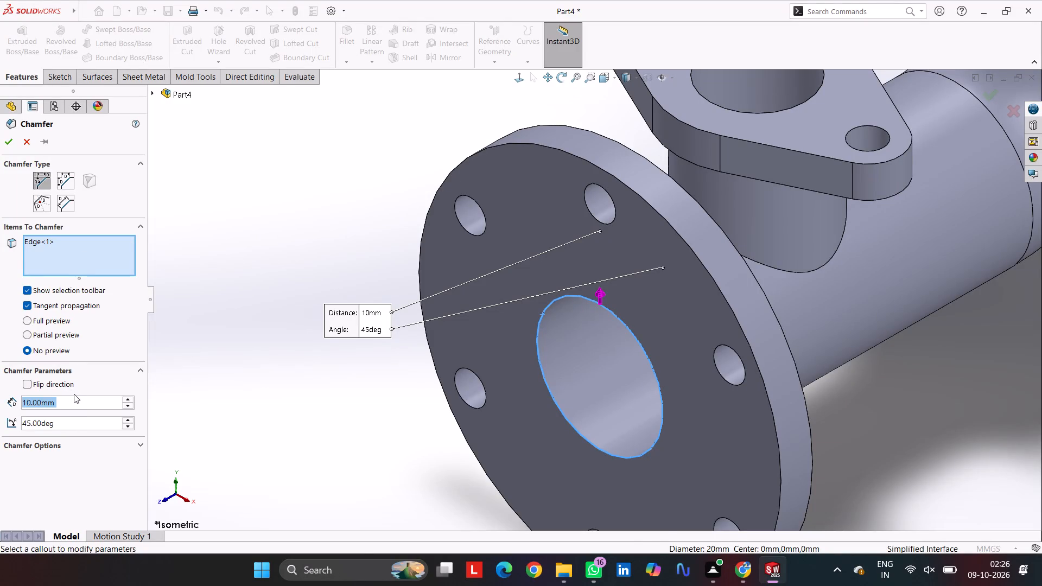
key(1)
key(Return)
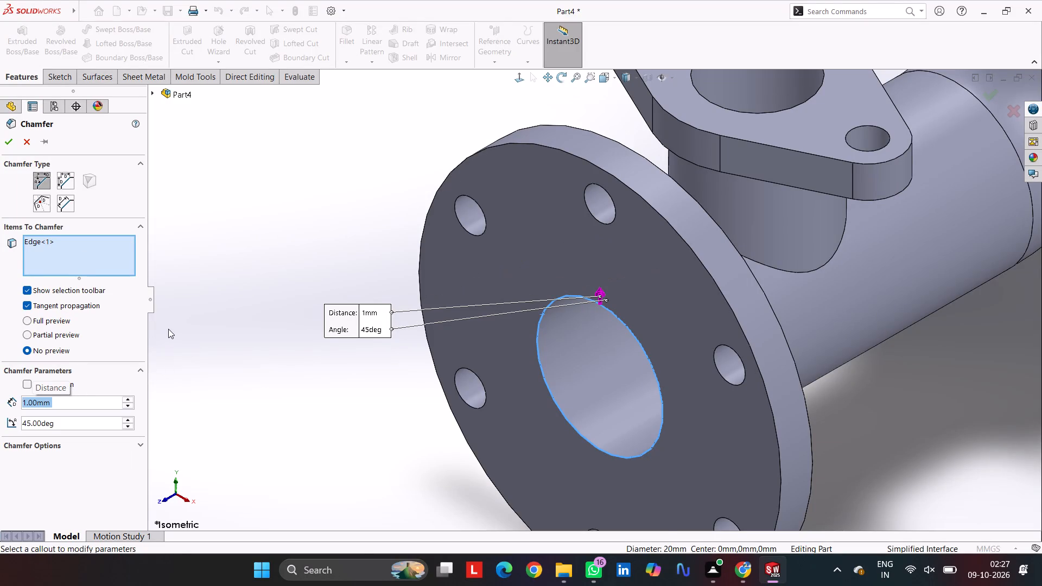
key(Return)
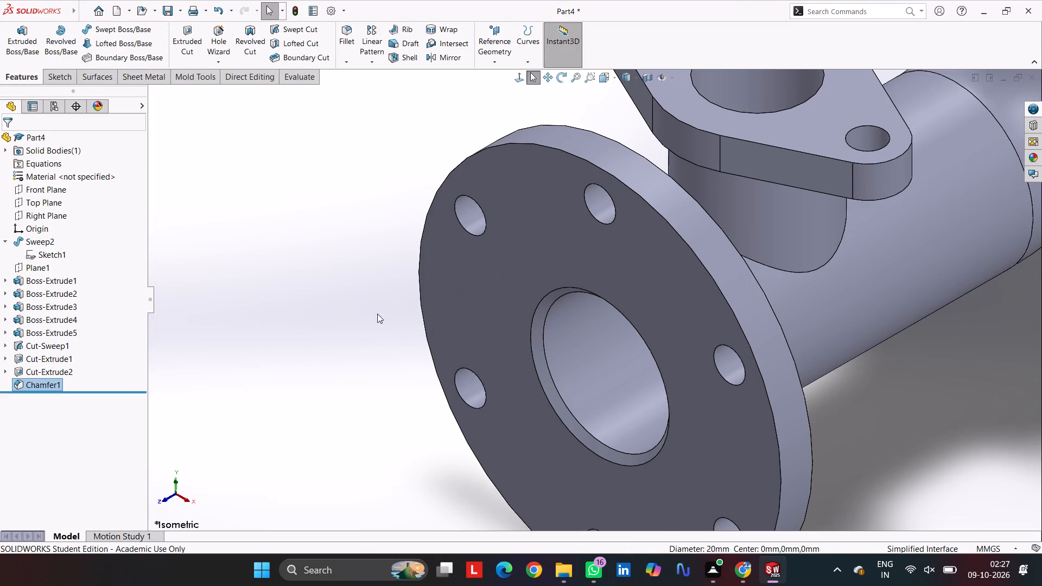
Start a 1 mm, 45-degree chamfer on the bore's outer edges at the oval two-hole flange and the square flange.
scroll(545, 290, up, 4)
scroll(674, 183, down, 3)
click(676, 190)
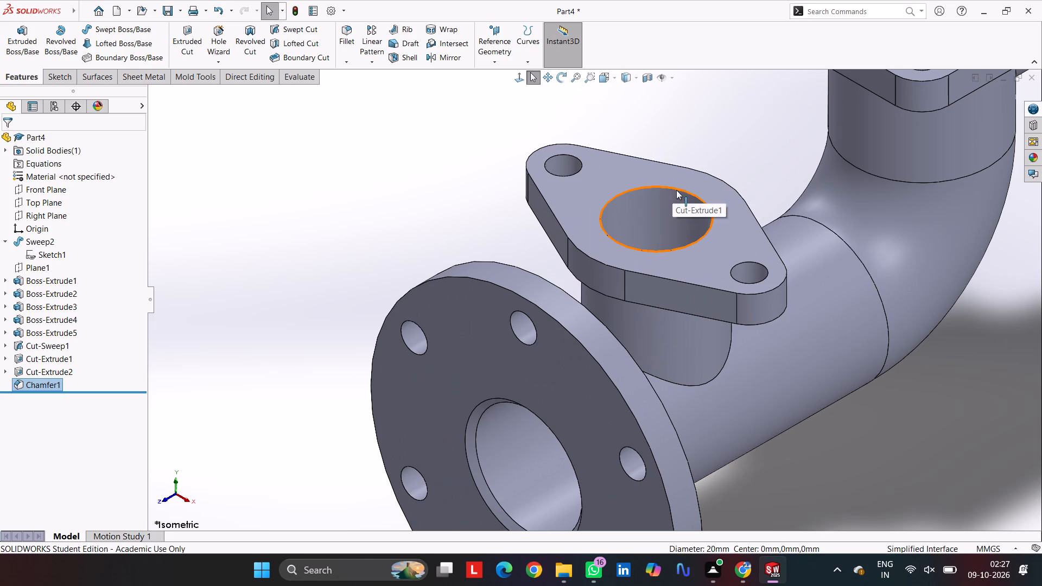
click(344, 61)
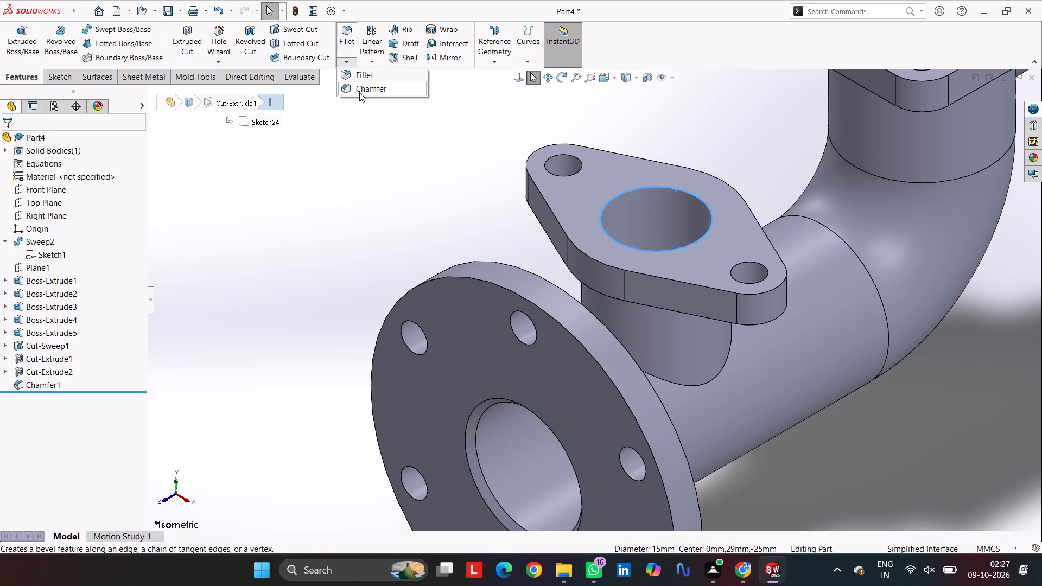
click(359, 92)
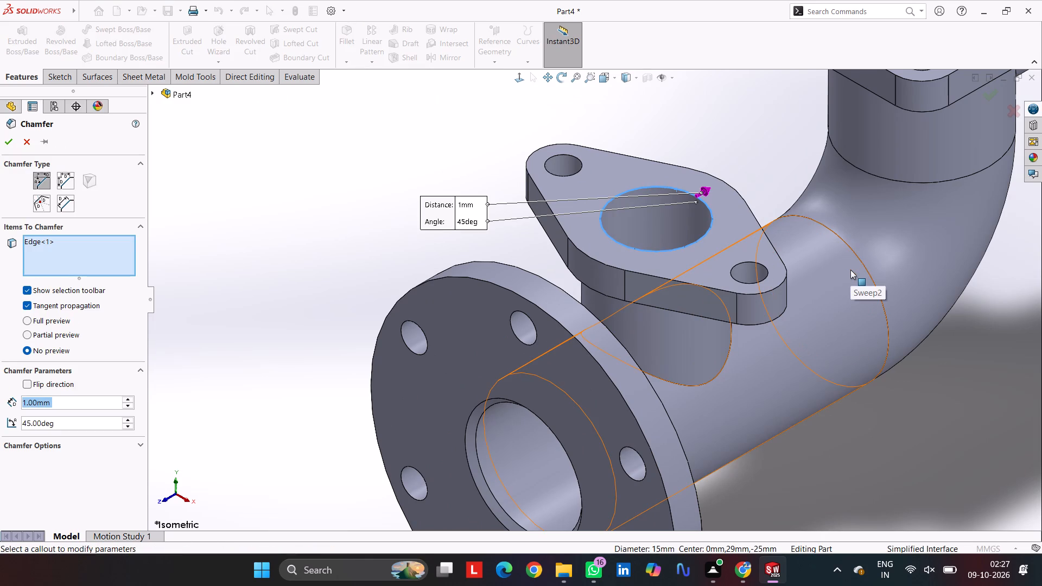
ctrl+click(515, 312)
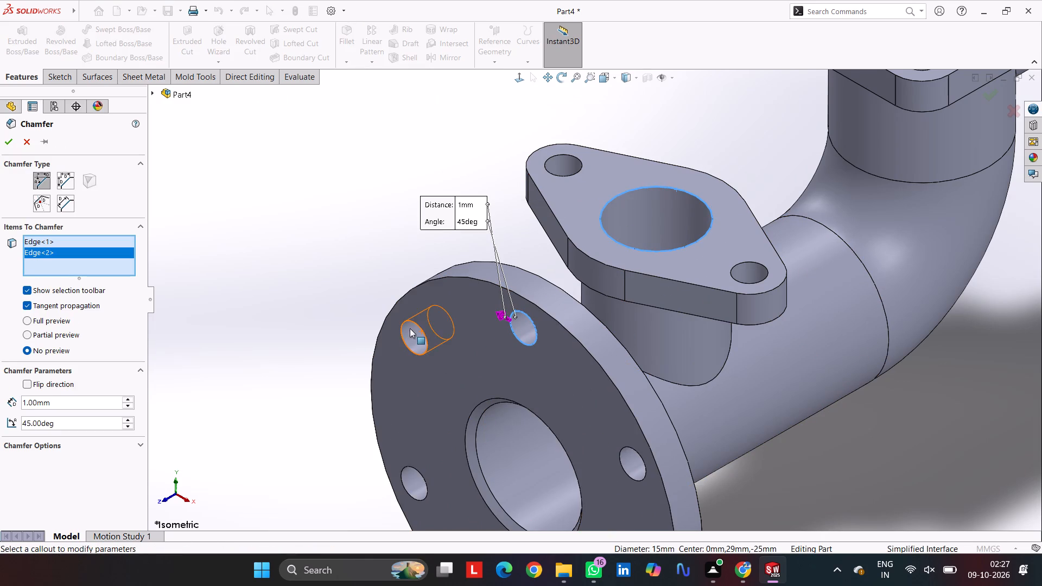
click(527, 314)
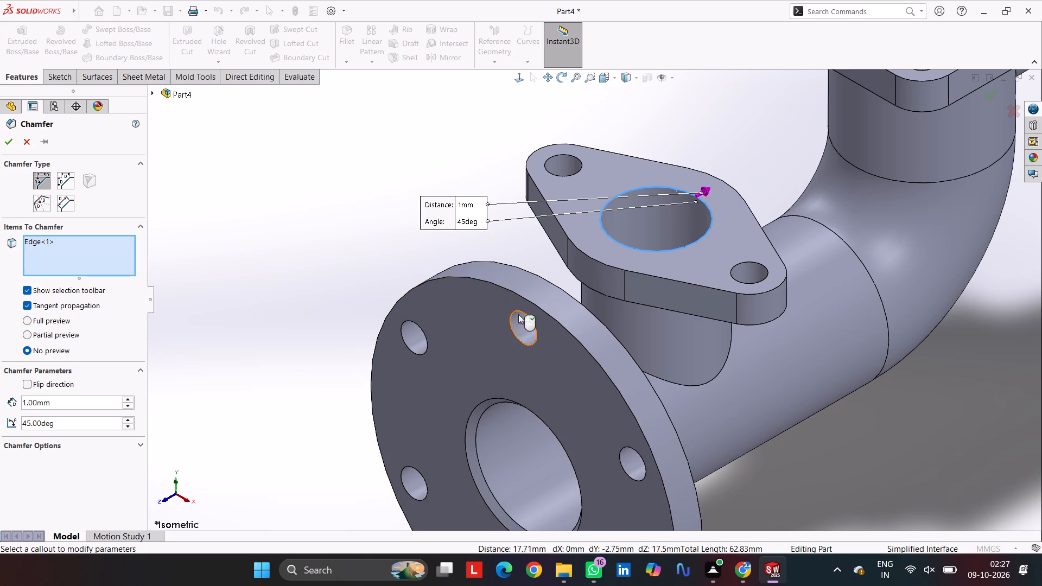
scroll(783, 208, up, 7)
scroll(713, 189, down, 6)
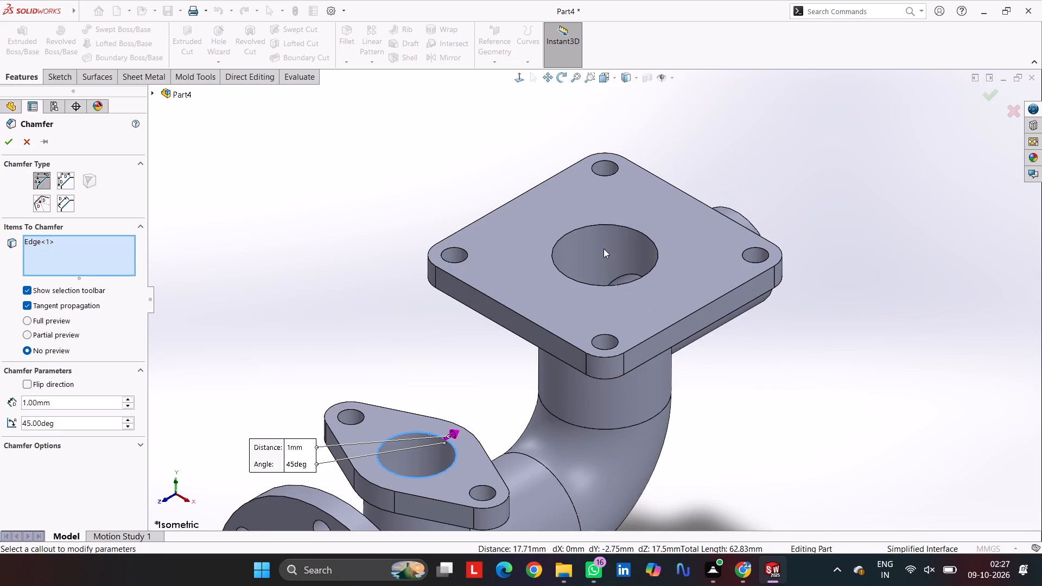
ctrl+click(614, 244)
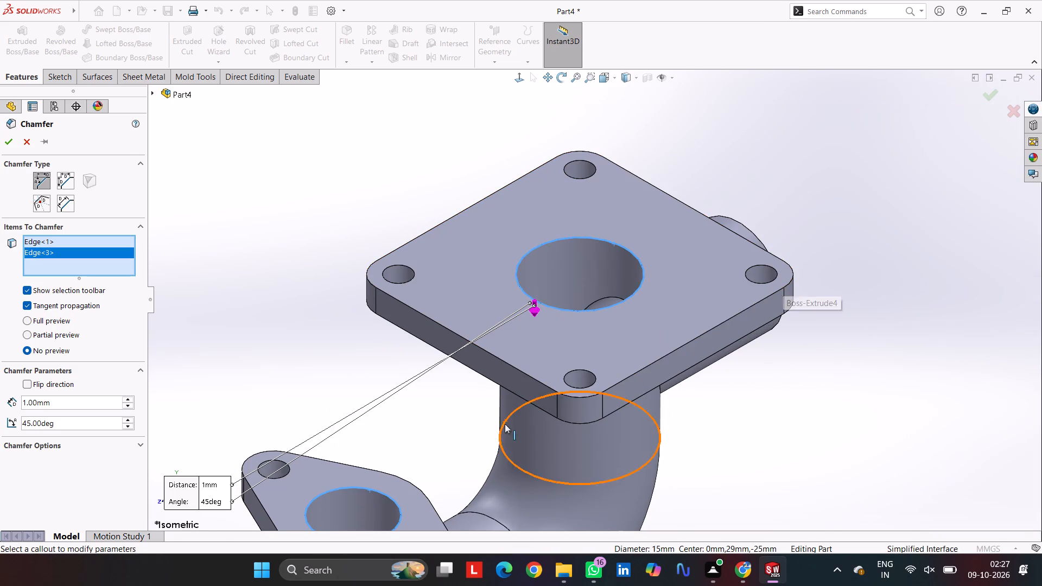
scroll(490, 399, down, 5)
scroll(505, 380, up, 9)
scroll(497, 397, down, 3)
scroll(476, 407, up, 6)
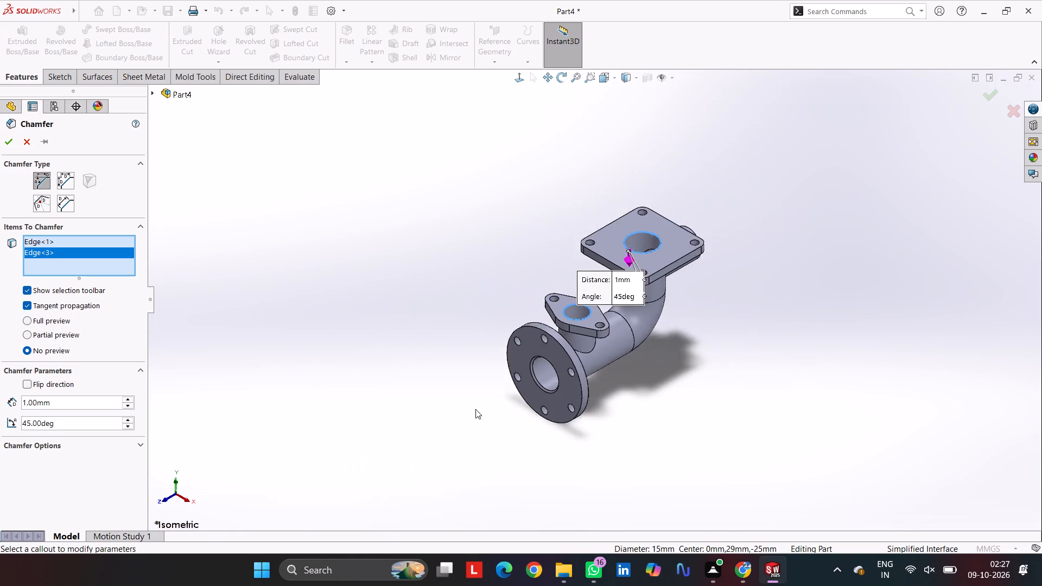
Add the six bolt-hole edges on the round flange's outer face to the chamfer selection.
scroll(479, 409, down, 7)
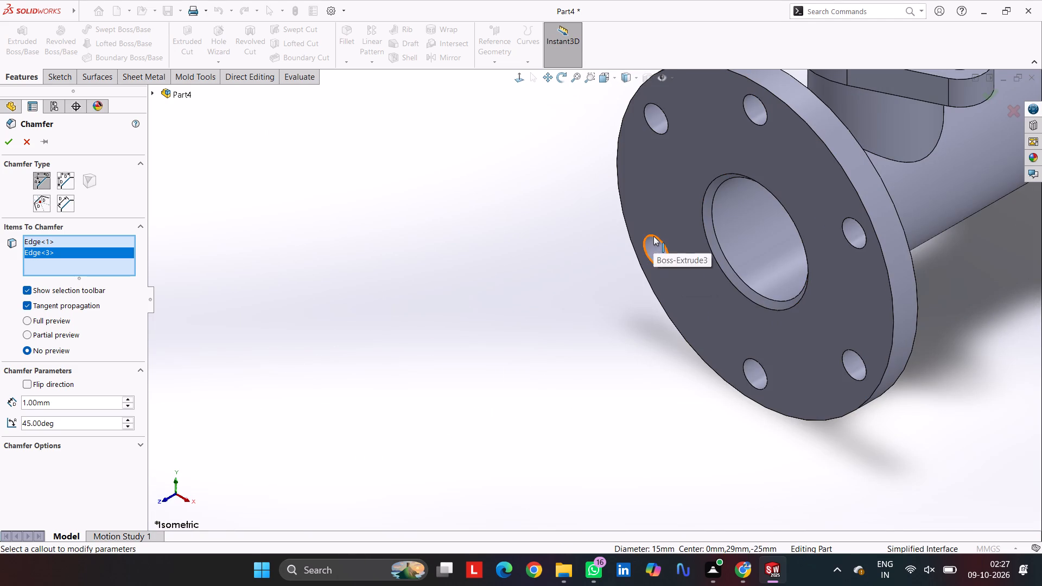
ctrl+click(653, 236)
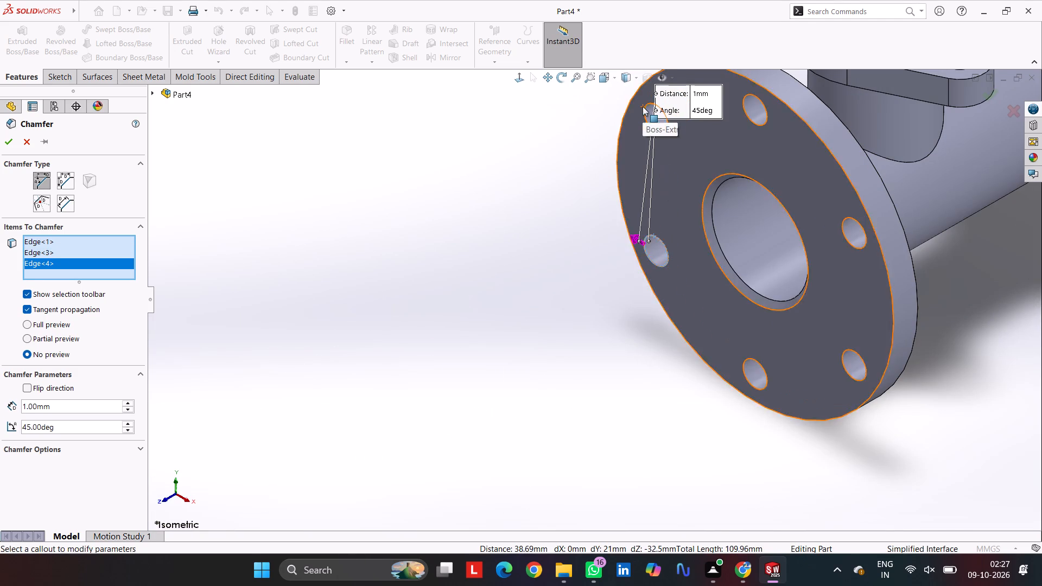
ctrl+click(643, 108)
ctrl+click(753, 94)
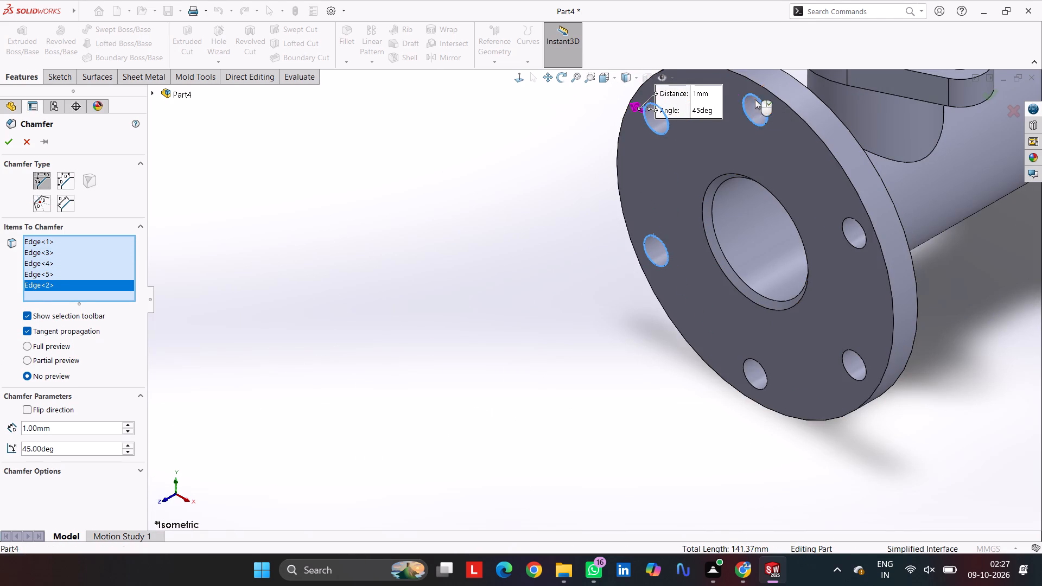
ctrl+click(855, 220)
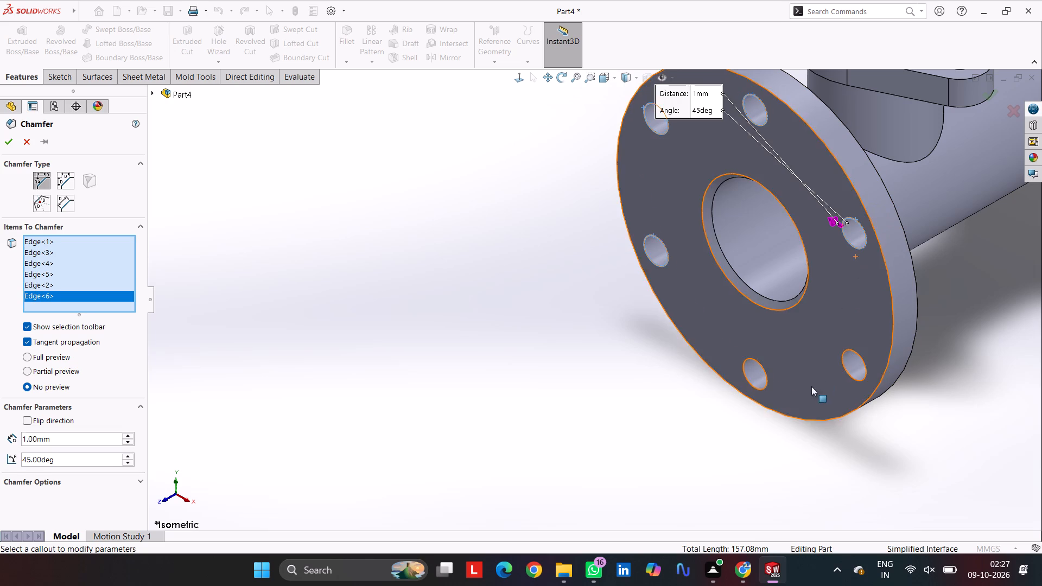
ctrl+click(764, 371)
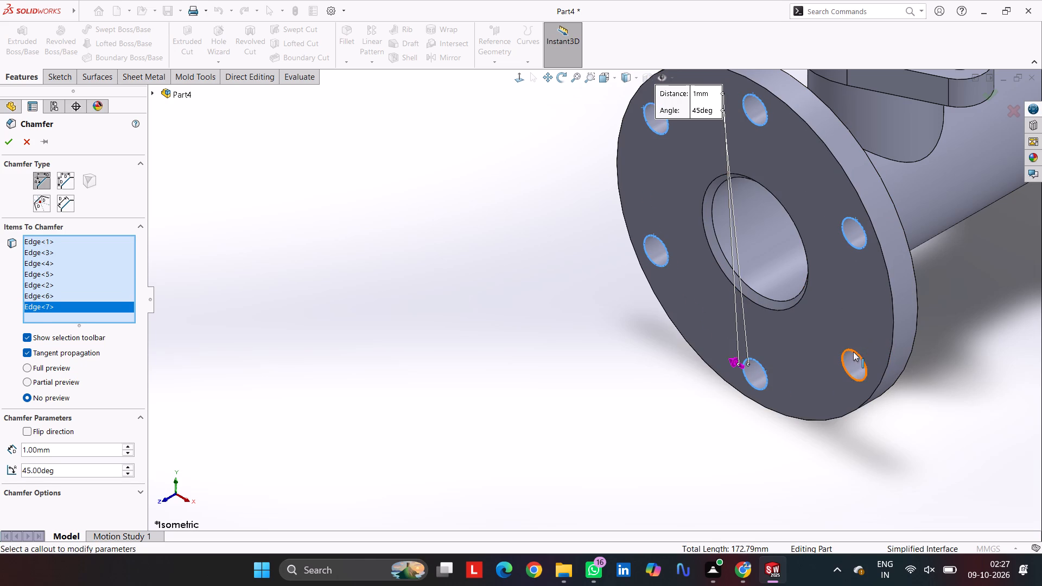
ctrl+click(853, 352)
scroll(900, 294, up, 5)
scroll(805, 245, down, 5)
scroll(811, 156, up, 4)
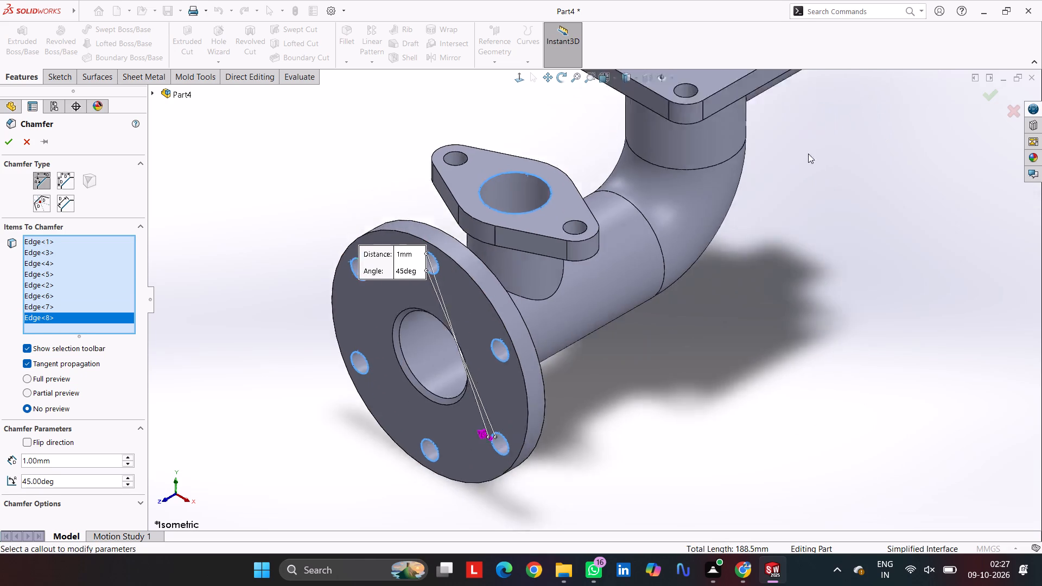
Add the two bolt-hole edges of the oval flange and the four of the square flange to the chamfer selection.
scroll(808, 154, up, 3)
scroll(627, 154, down, 6)
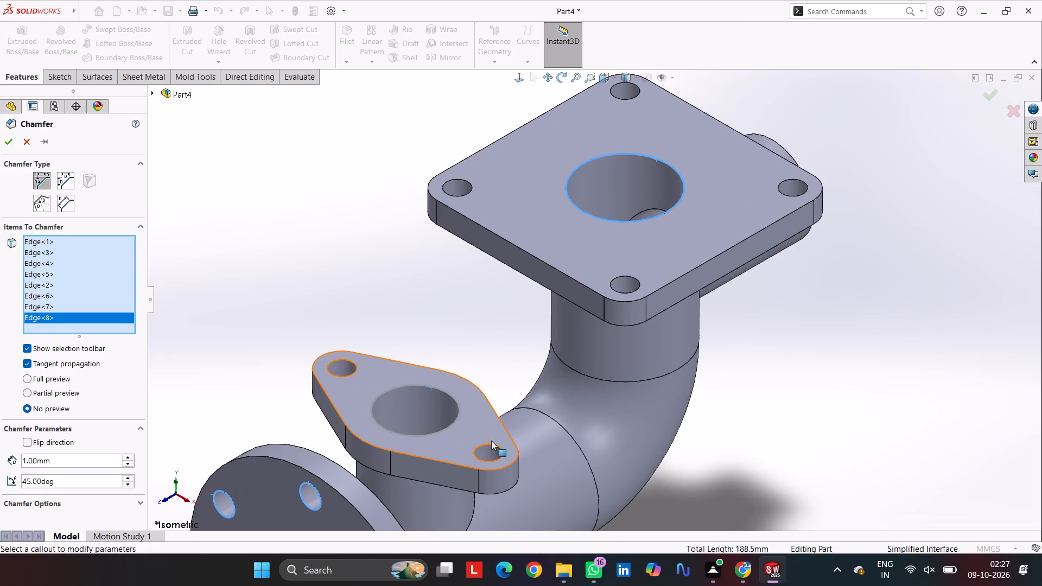
ctrl+click(494, 445)
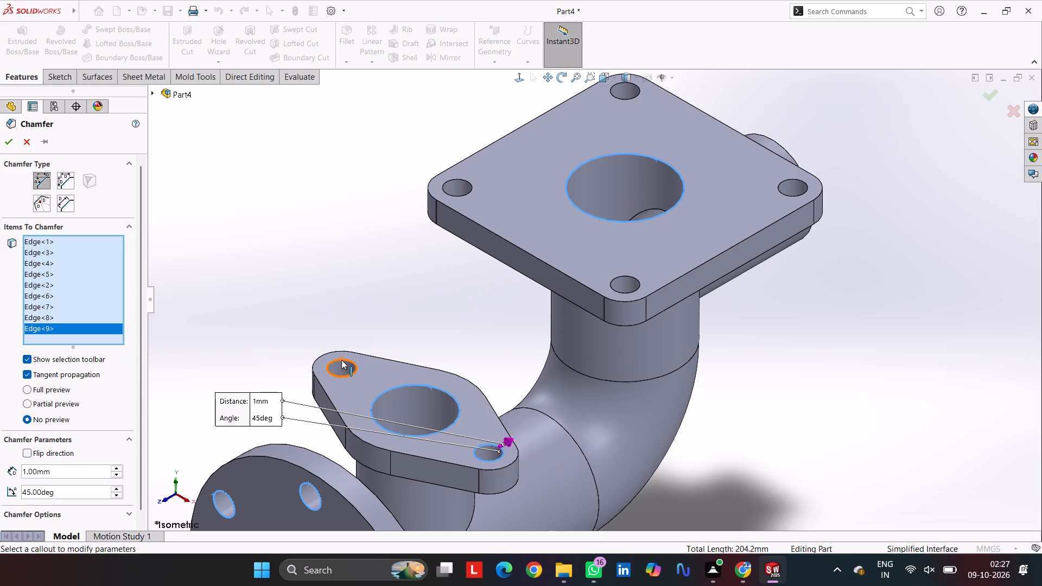
ctrl+click(342, 360)
ctrl+click(624, 275)
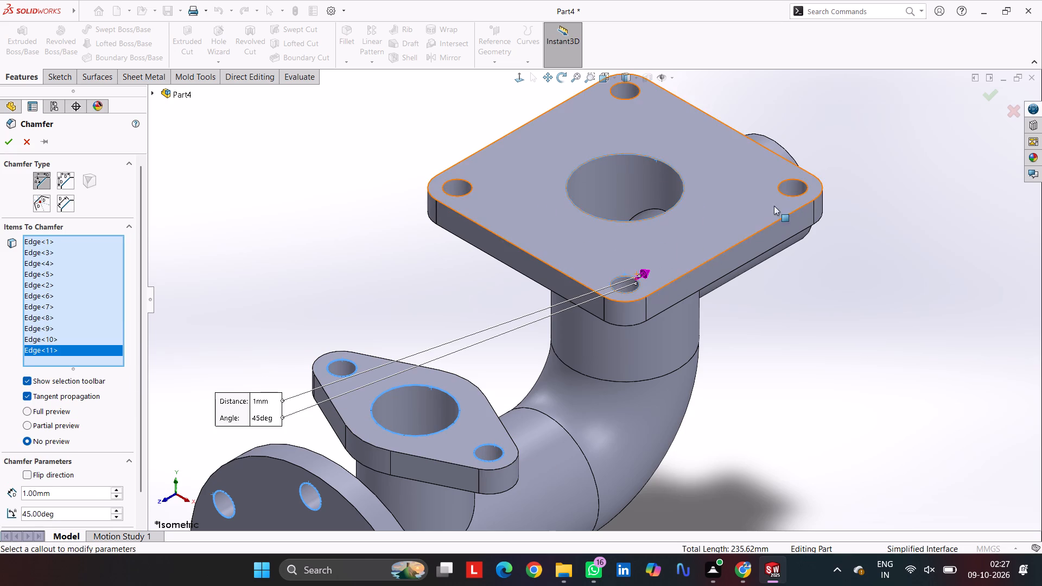
ctrl+click(799, 182)
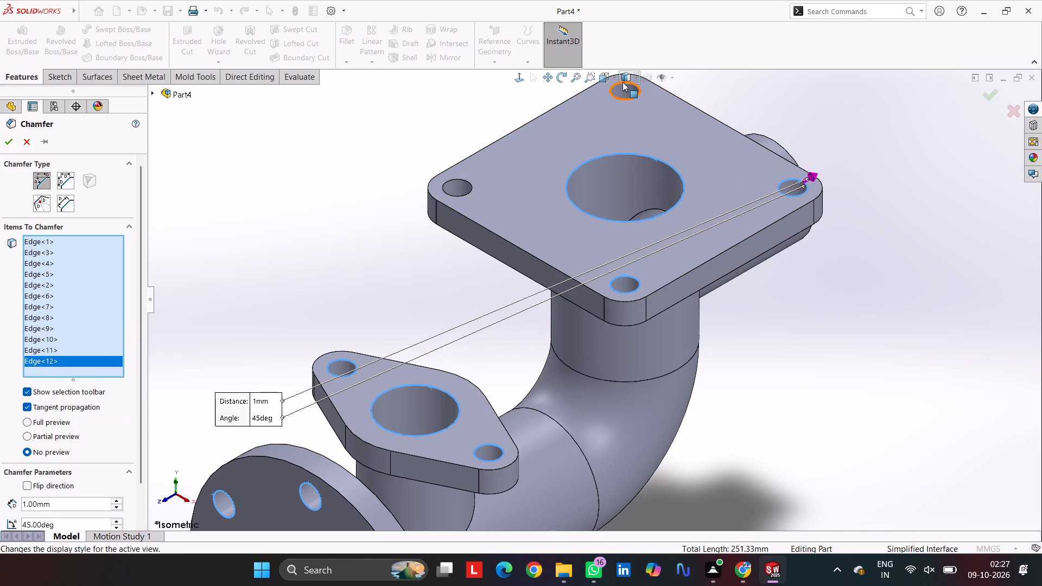
ctrl+click(622, 82)
ctrl+click(611, 91)
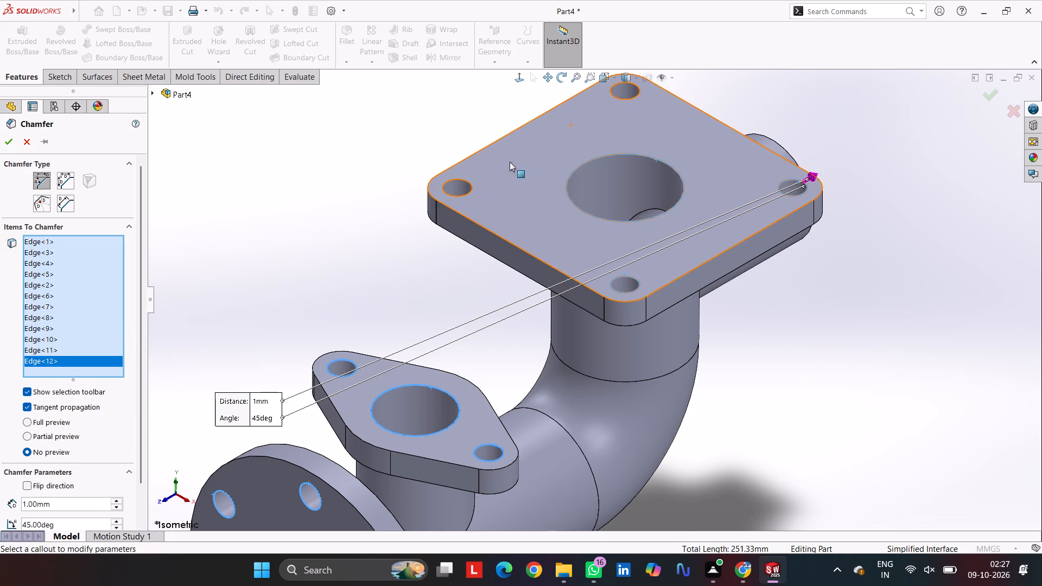
ctrl+click(464, 179)
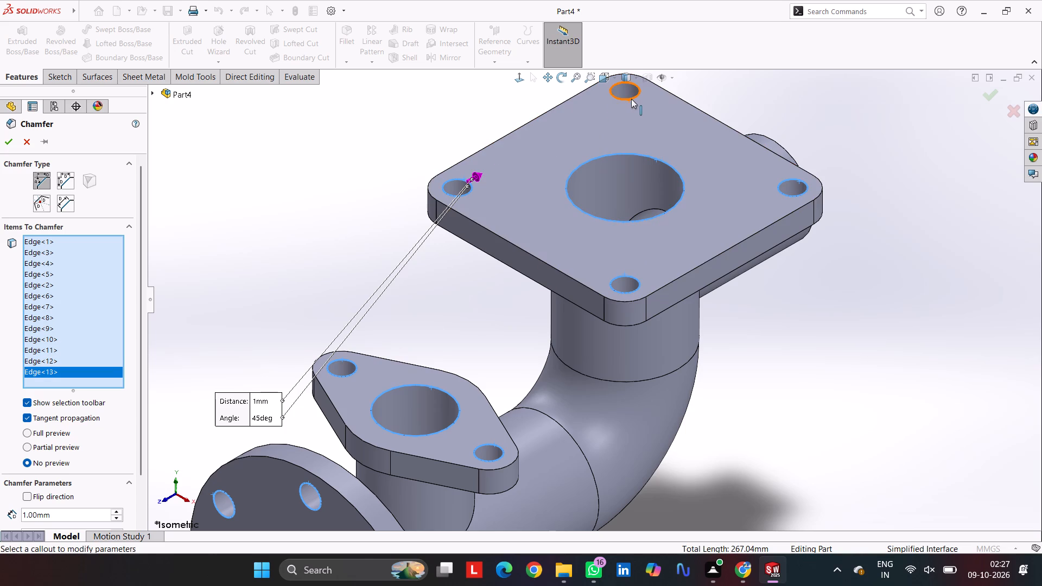
ctrl+click(632, 99)
Add the unflanged branch's bore edge and apply the 1 mm chamfer at 45 degrees to all selected edges.
scroll(781, 128, up, 5)
middle_drag(783, 139, 701, 311)
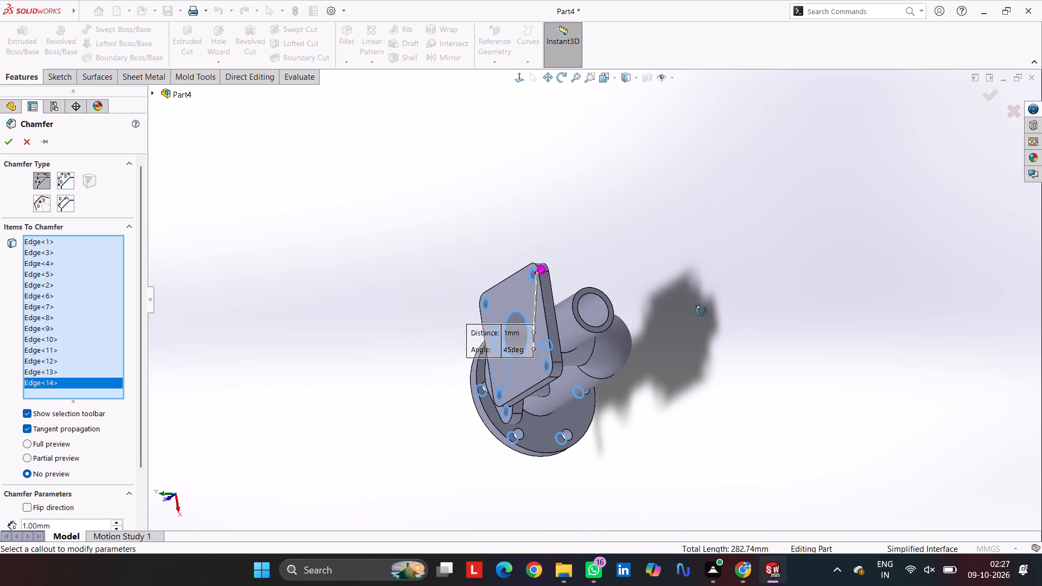
middle_drag(701, 311, 688, 324)
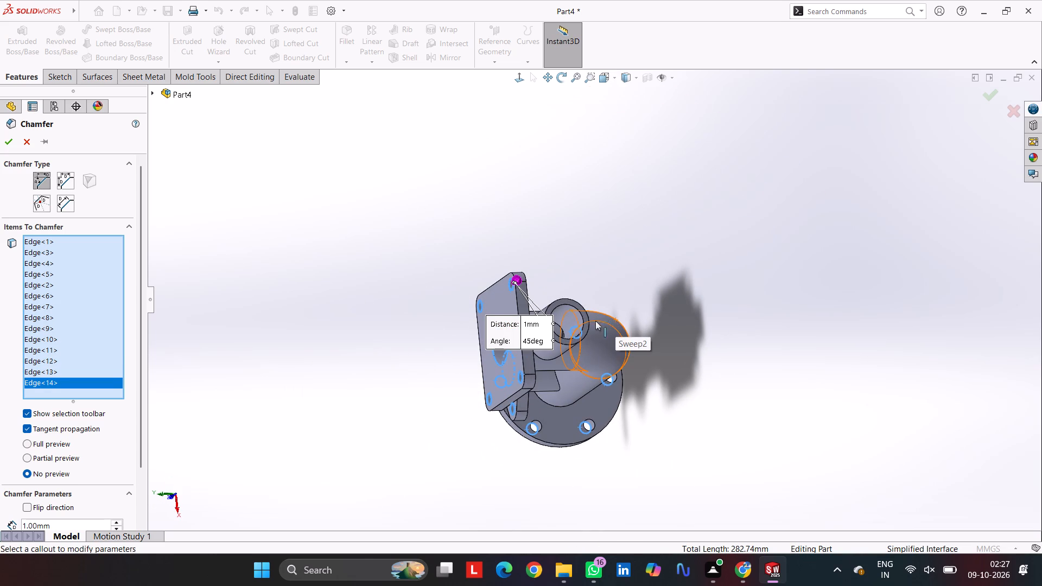
ctrl+scroll(579, 315, down, 7)
ctrl+click(587, 288)
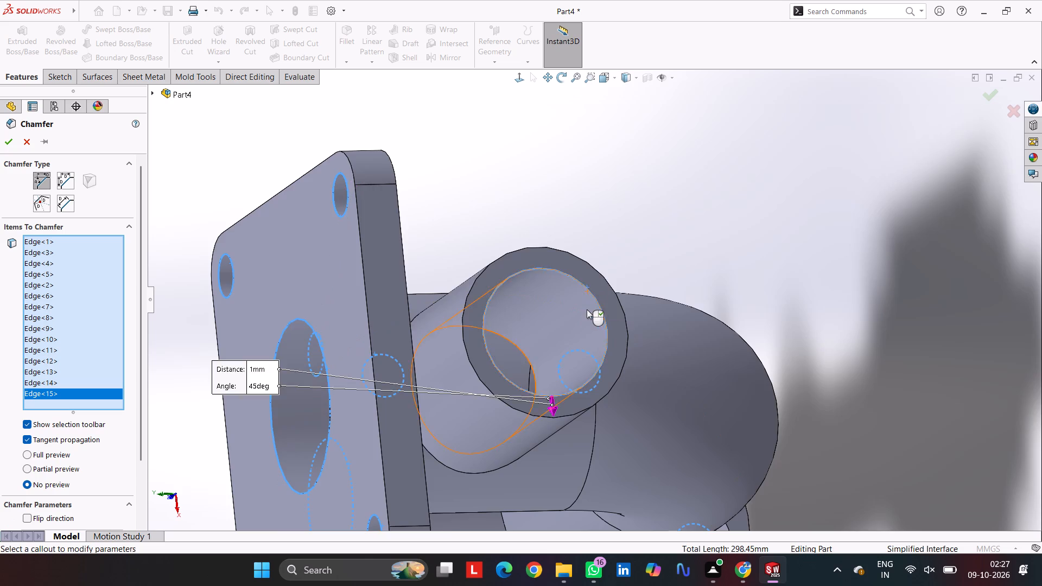
scroll(587, 313, up, 10)
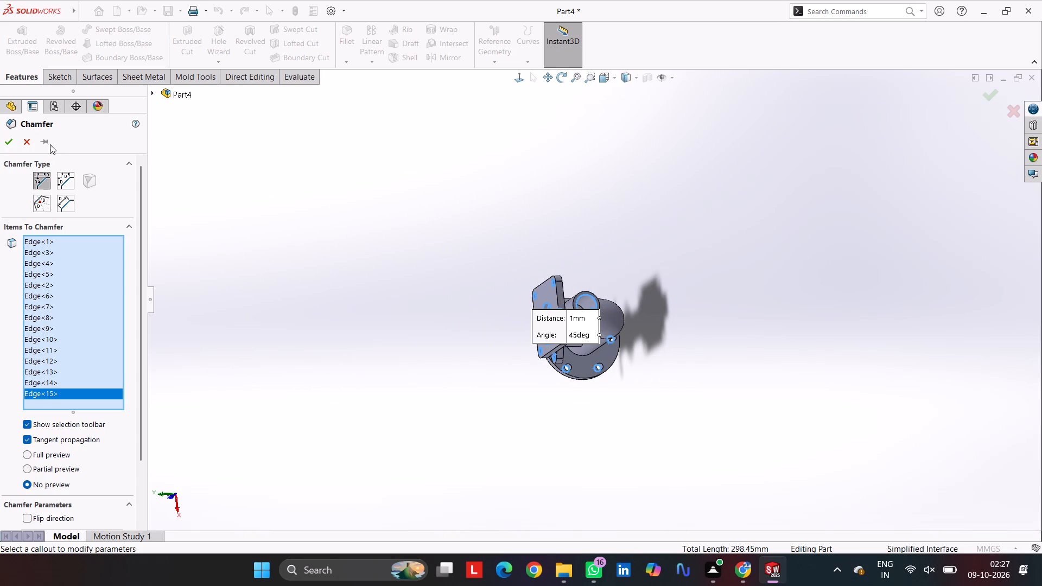
scroll(46, 394, down, 4)
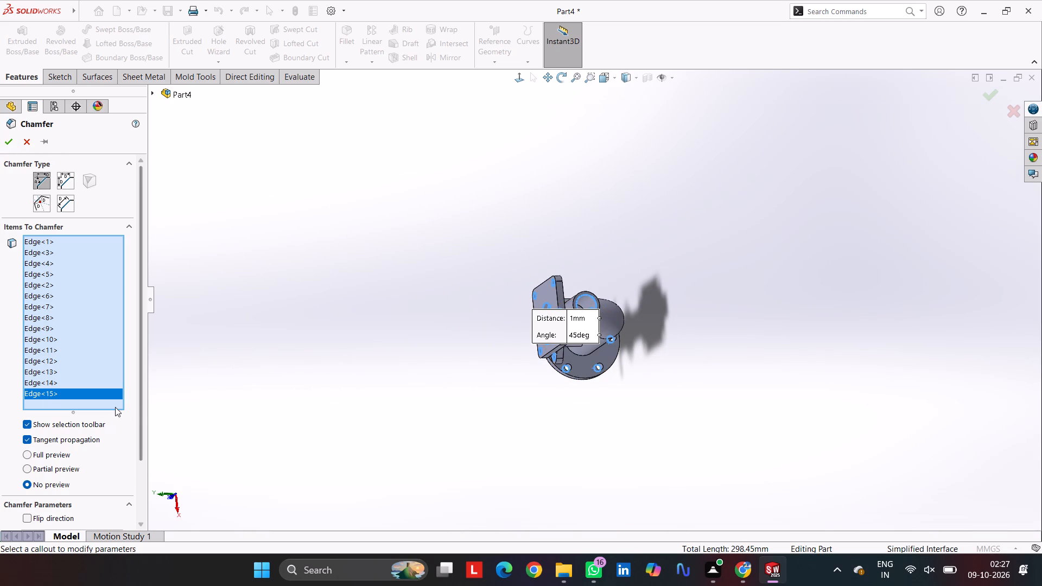
drag(141, 412, 141, 499)
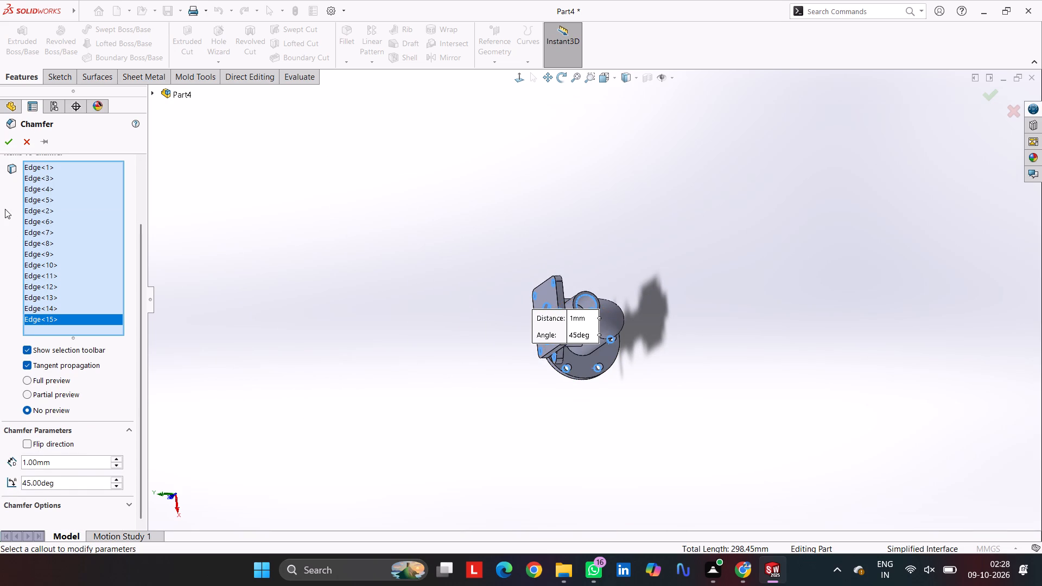
click(10, 142)
click(422, 304)
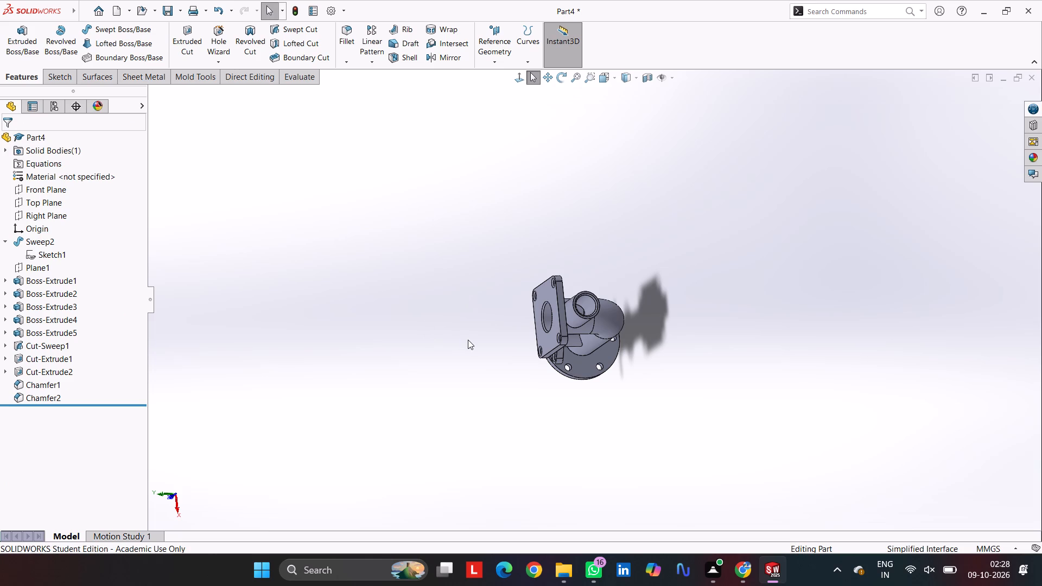
Examine the chamfered elbow in isometric and side views, including the junctions where the branches meet the pipe.
scroll(517, 334, down, 4)
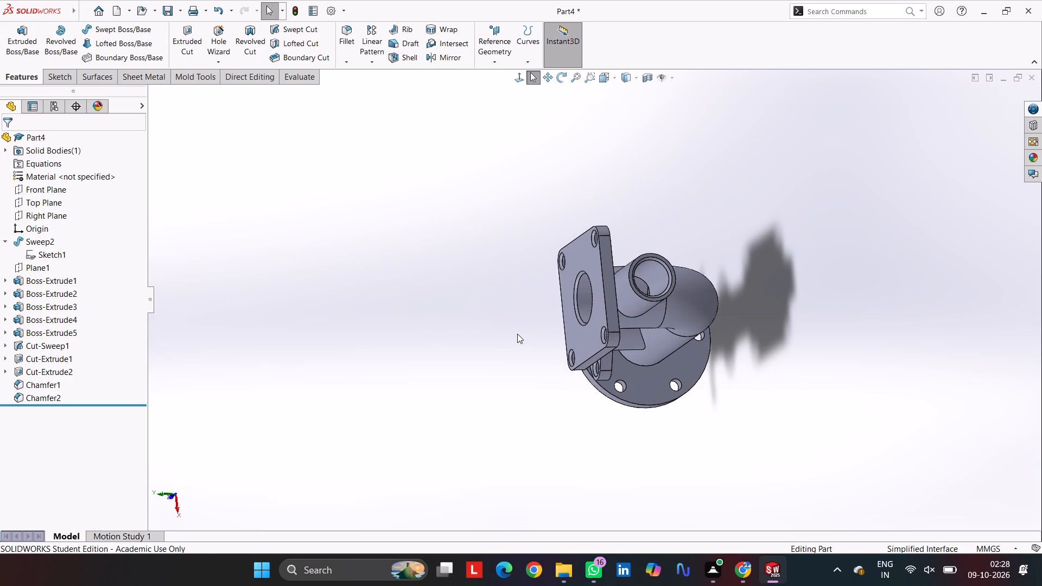
key(ctrl+7)
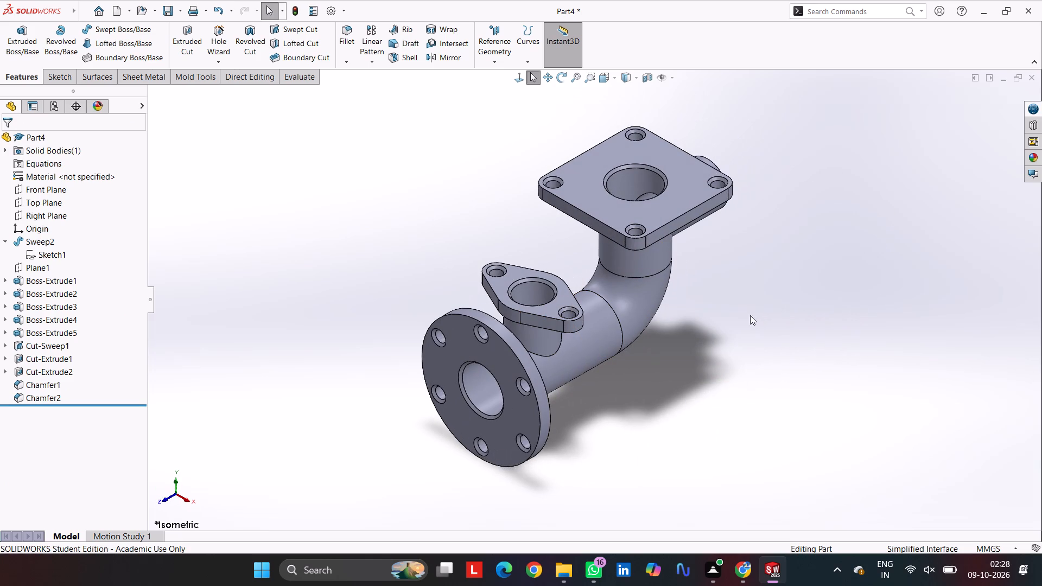
click(763, 314)
click(732, 373)
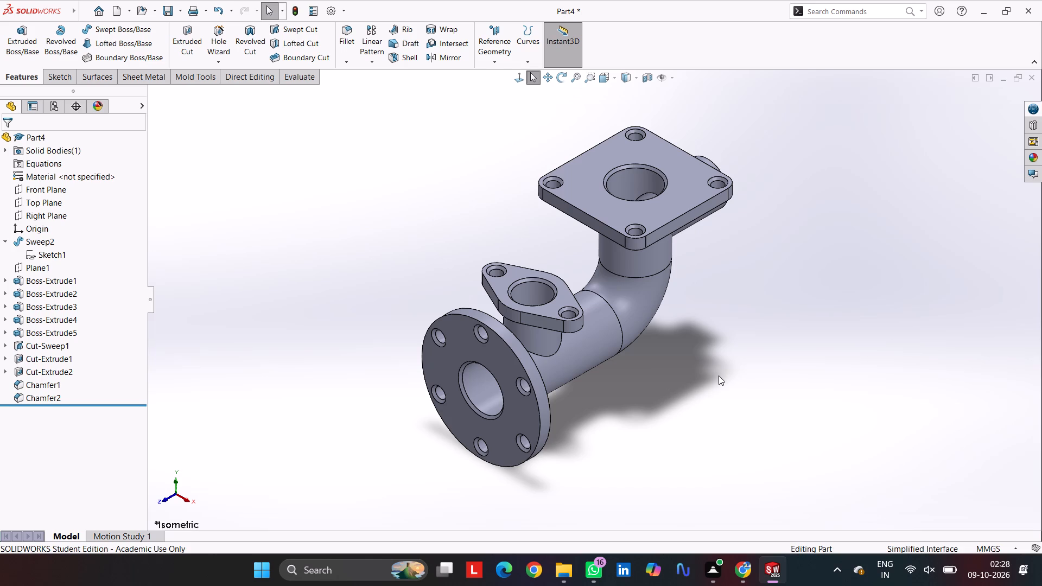
middle_click(717, 374)
middle_drag(697, 368, 677, 353)
middle_drag(673, 350, 659, 341)
middle_drag(657, 337, 632, 289)
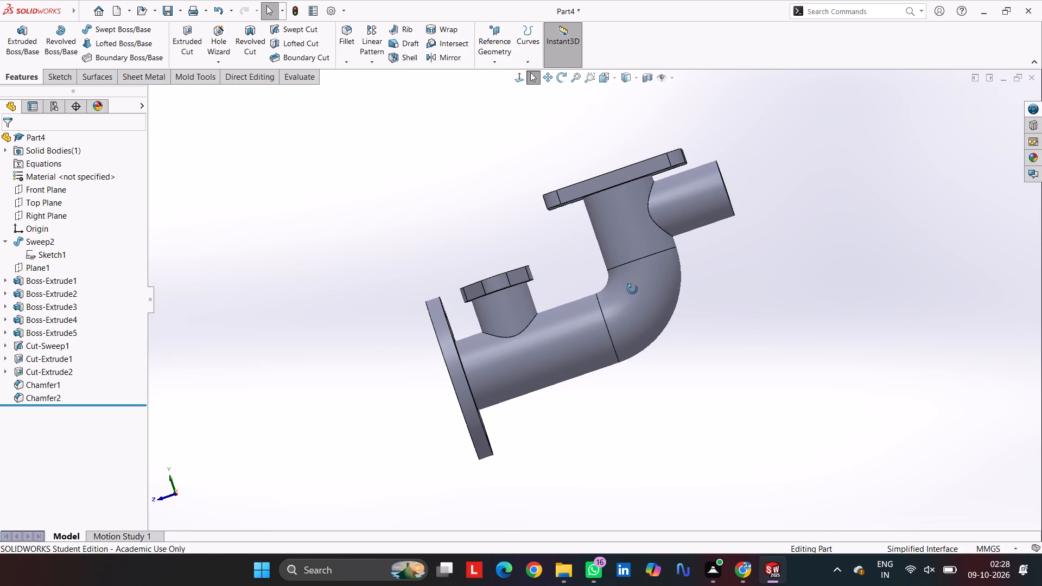
middle_drag(632, 289, 632, 290)
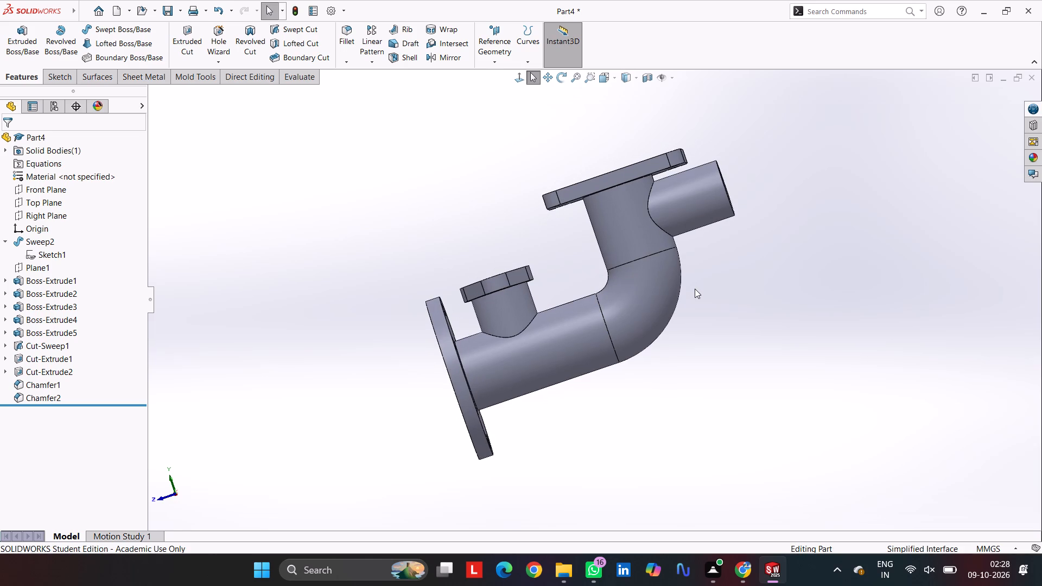
scroll(681, 239, down, 4)
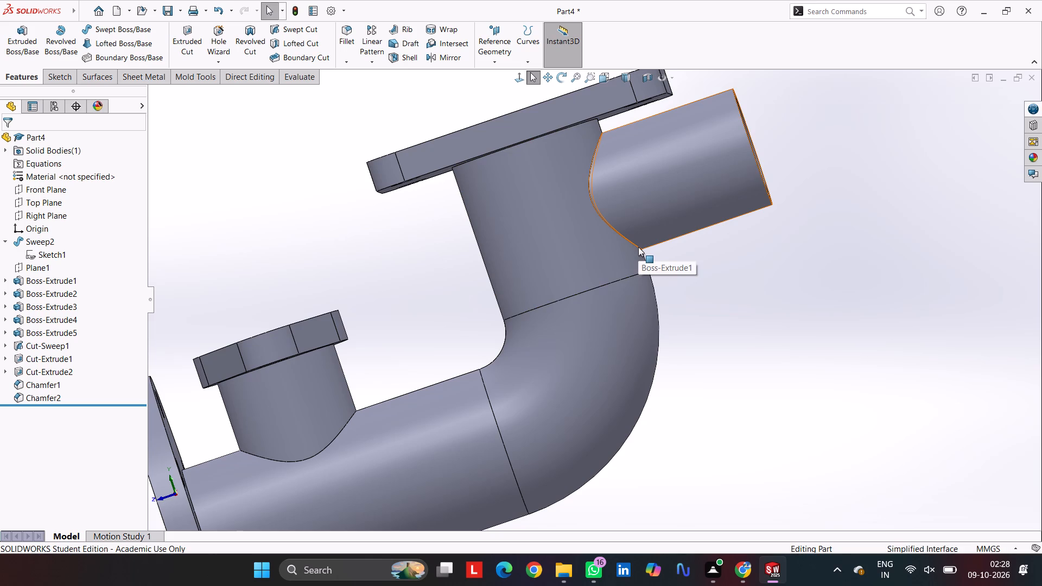
click(639, 247)
click(810, 285)
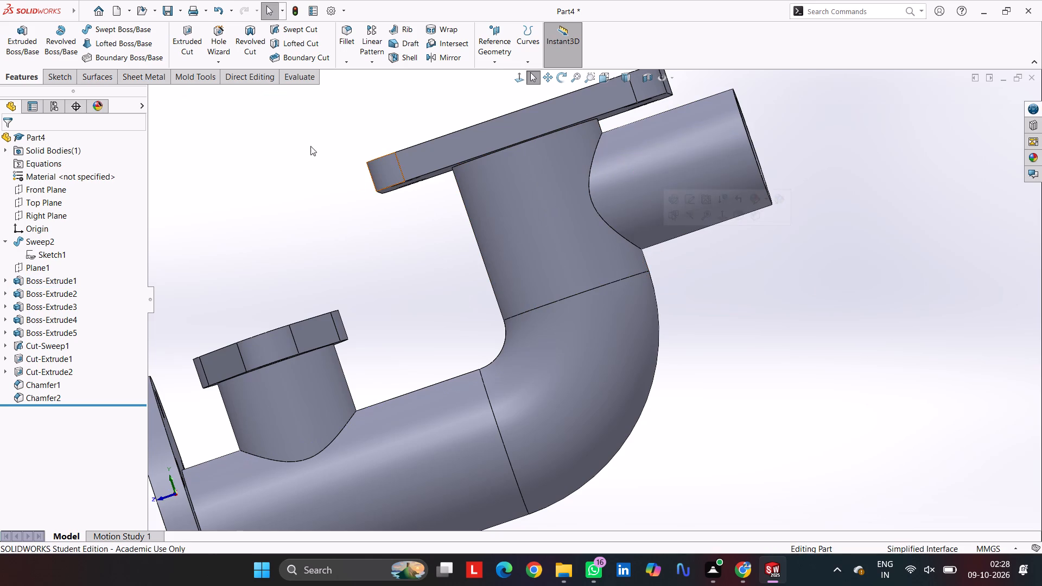
Start a constant-radius fillet on the oval-flanged branch's edges where it meets the main pipe and the underside of its flange.
key(Escape)
click(352, 40)
scroll(599, 127, down, 3)
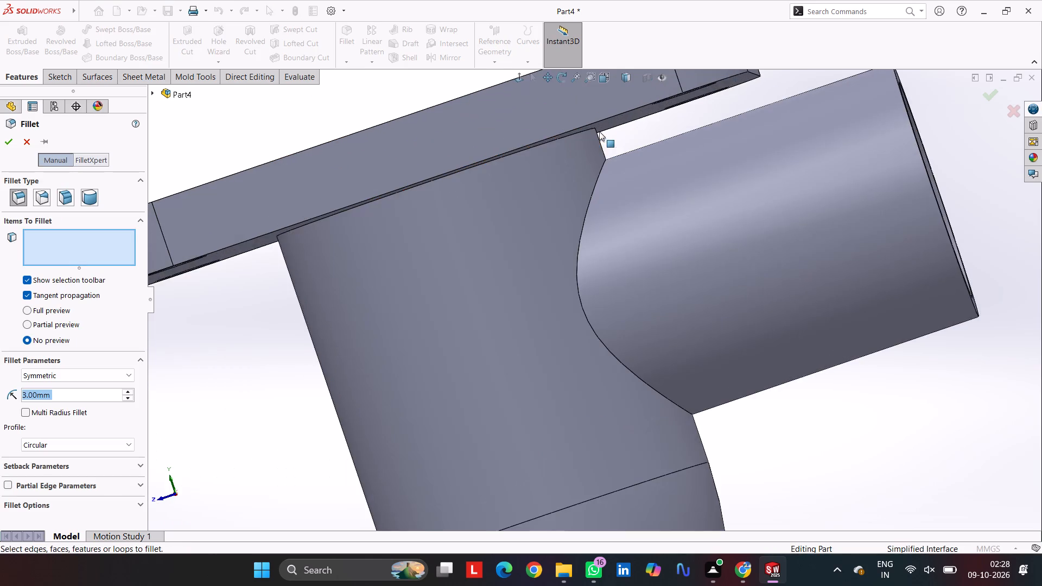
scroll(568, 201, up, 4)
scroll(494, 421, up, 3)
scroll(464, 434, down, 6)
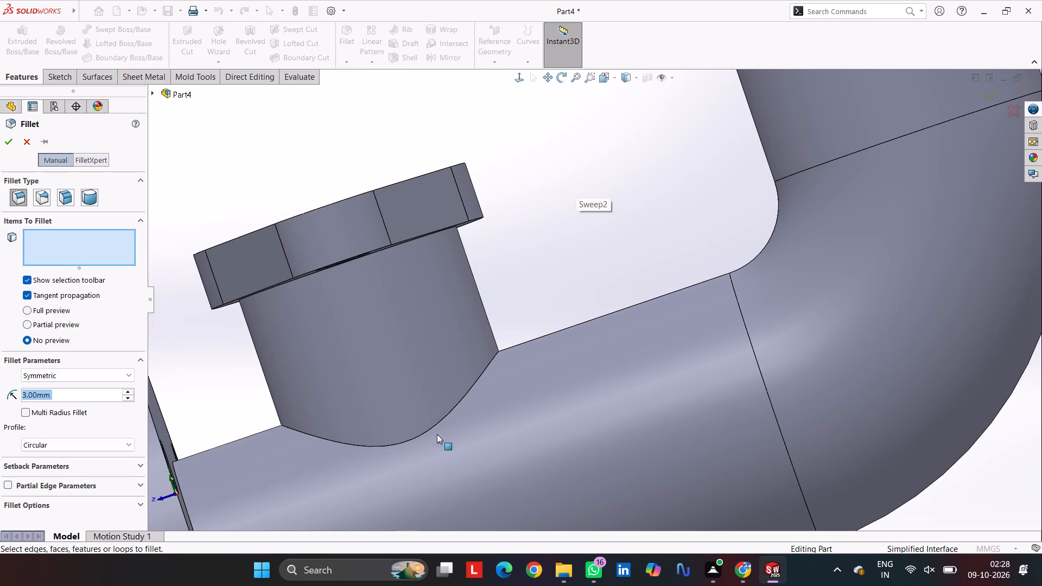
click(441, 421)
scroll(478, 409, up, 3)
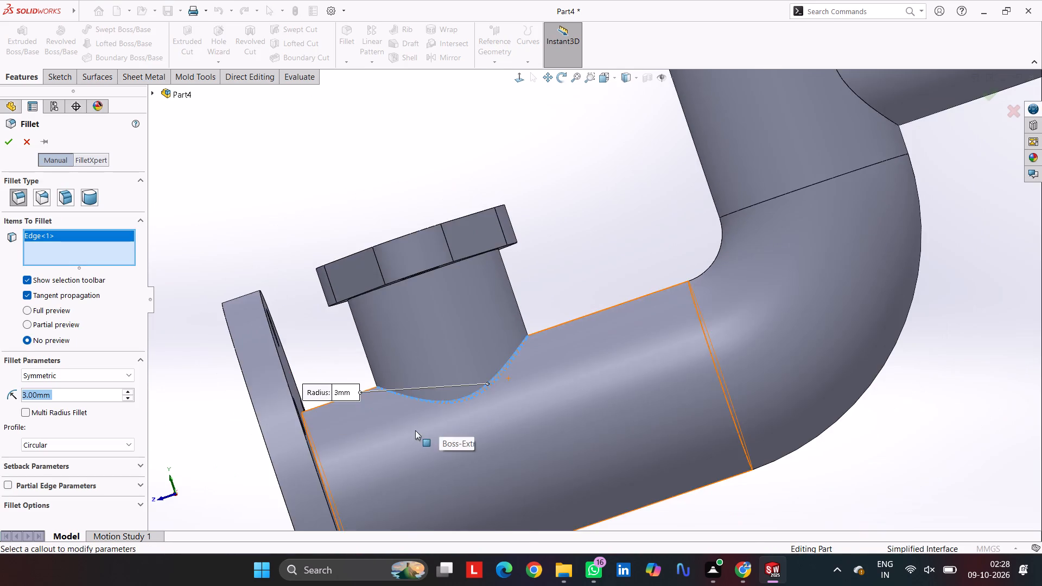
scroll(415, 430, up, 3)
scroll(729, 235, down, 3)
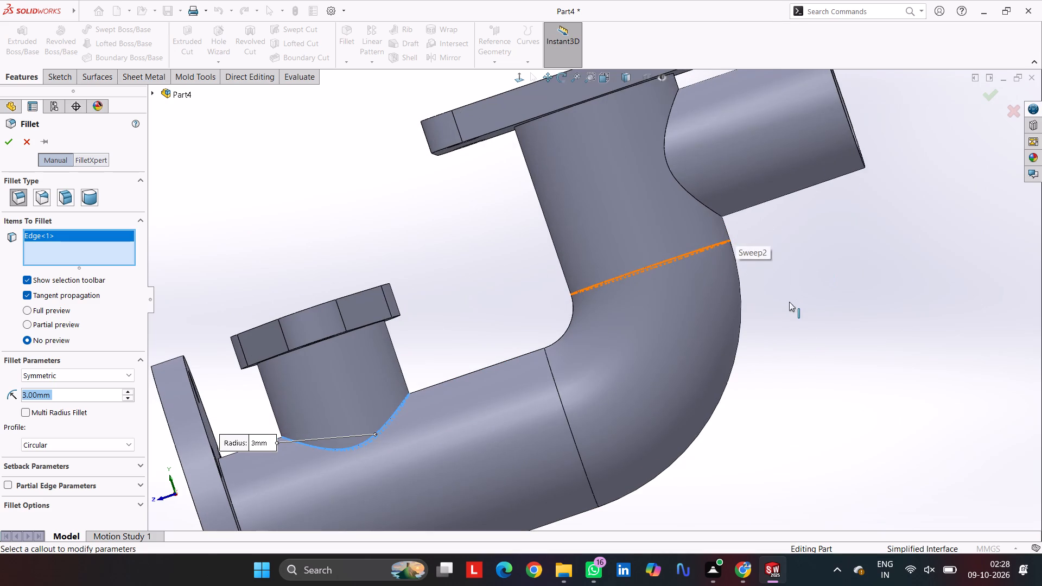
scroll(789, 303, up, 2)
scroll(550, 260, down, 4)
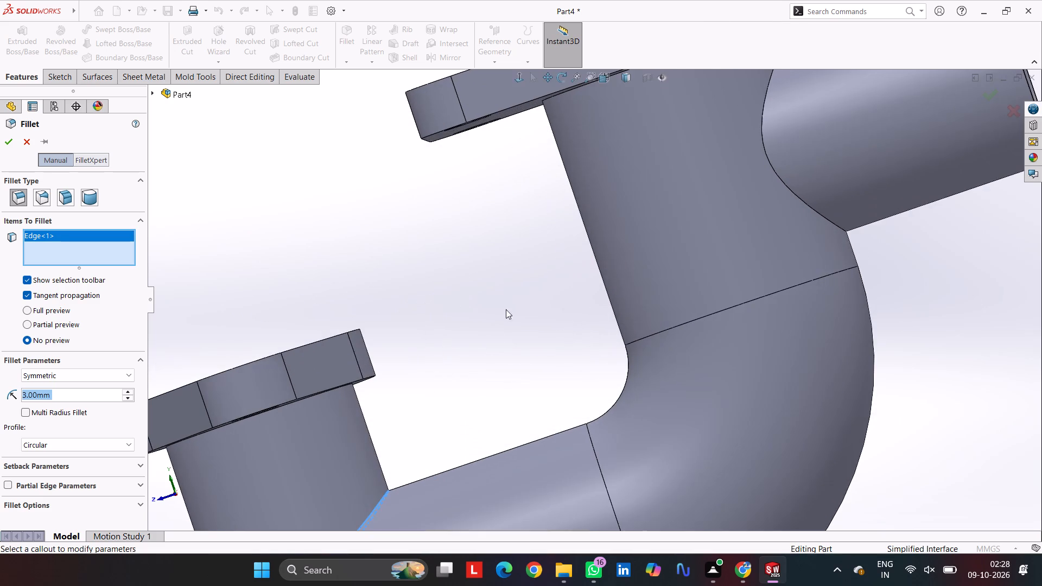
middle_drag(493, 337, 456, 251)
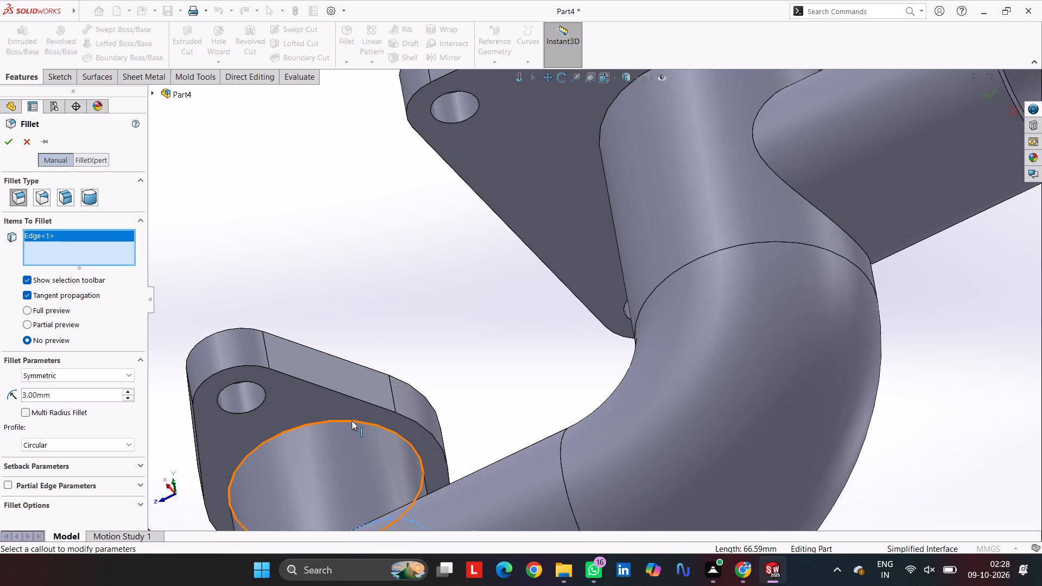
ctrl+click(352, 421)
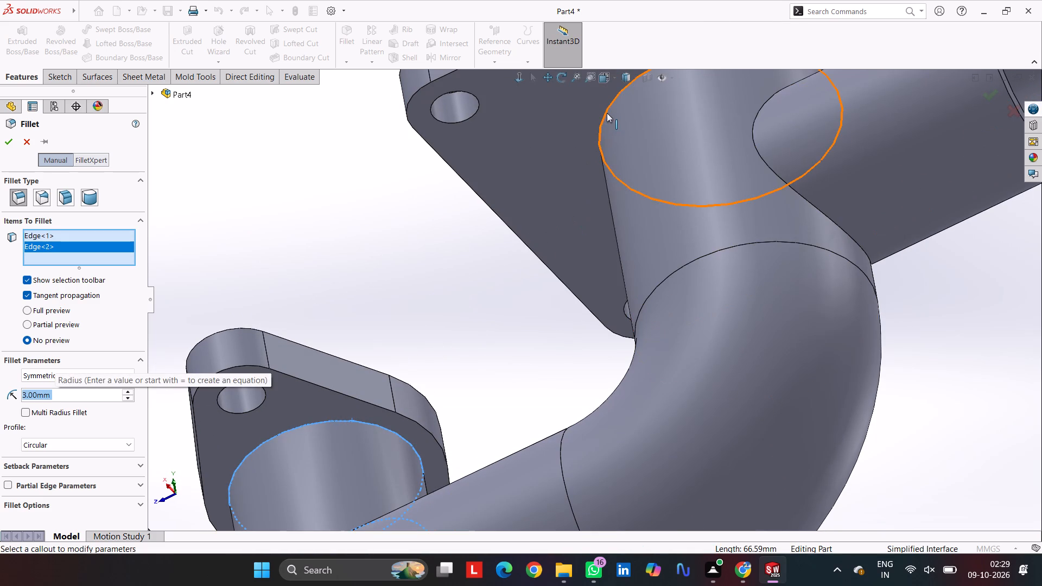
Add the square flange, unflanged branch and round flange junction edges to the selection and apply a 1 mm symmetric fillet.
ctrl+click(606, 111)
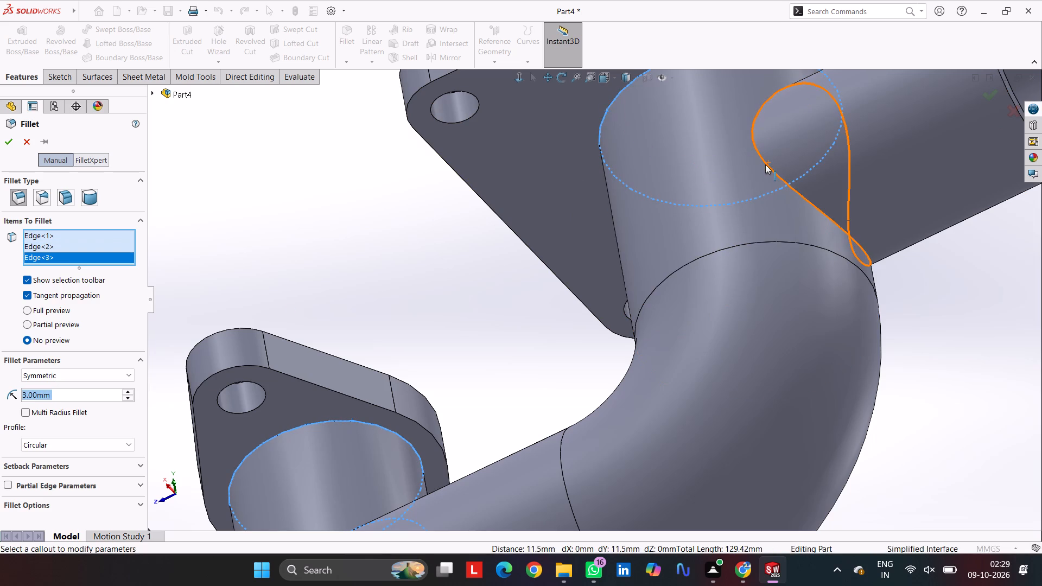
ctrl+click(765, 164)
scroll(759, 240, up, 6)
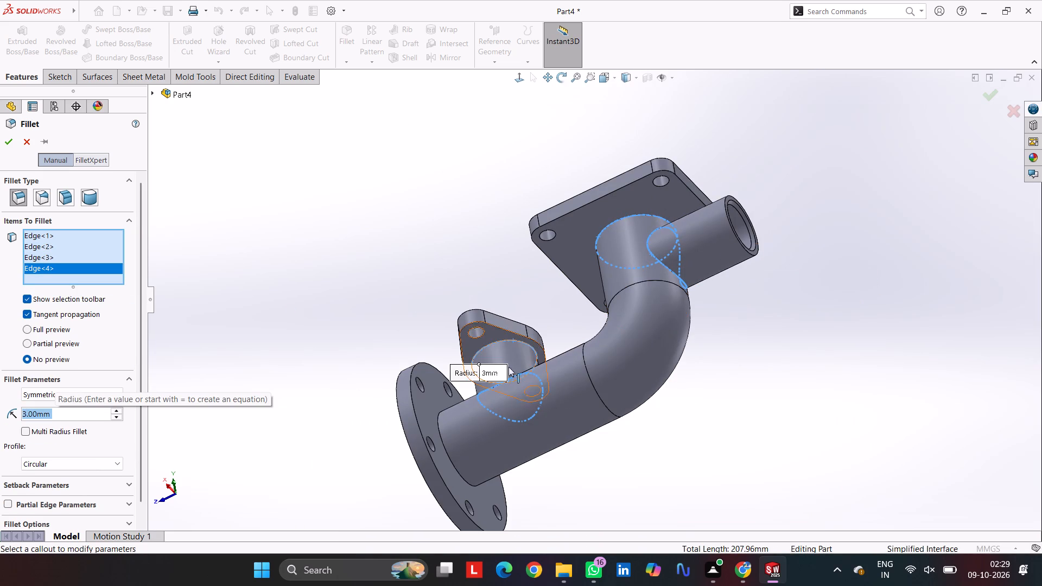
ctrl+scroll(441, 436, down, 7)
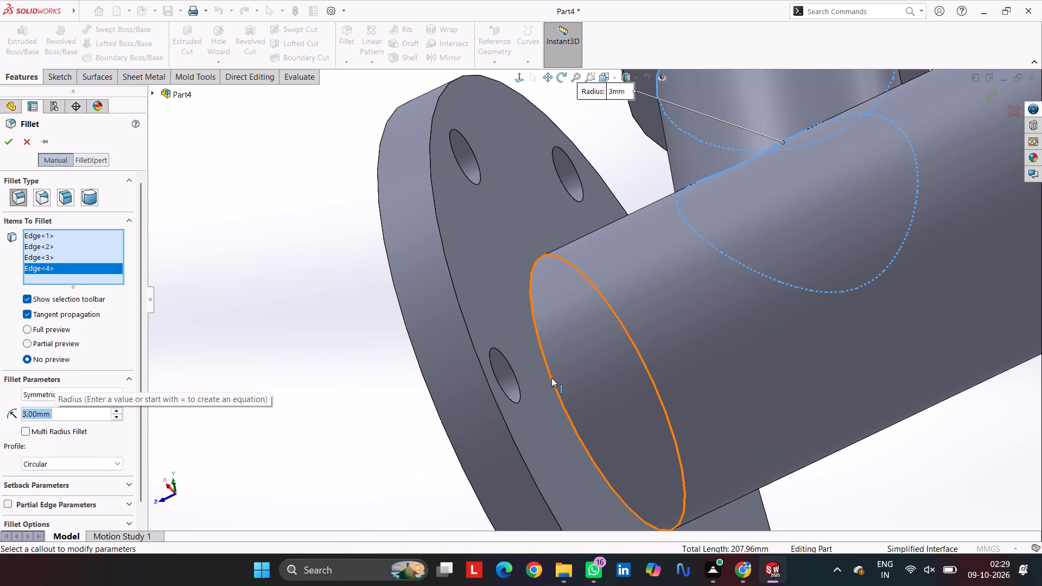
ctrl+click(551, 378)
scroll(629, 388, up, 8)
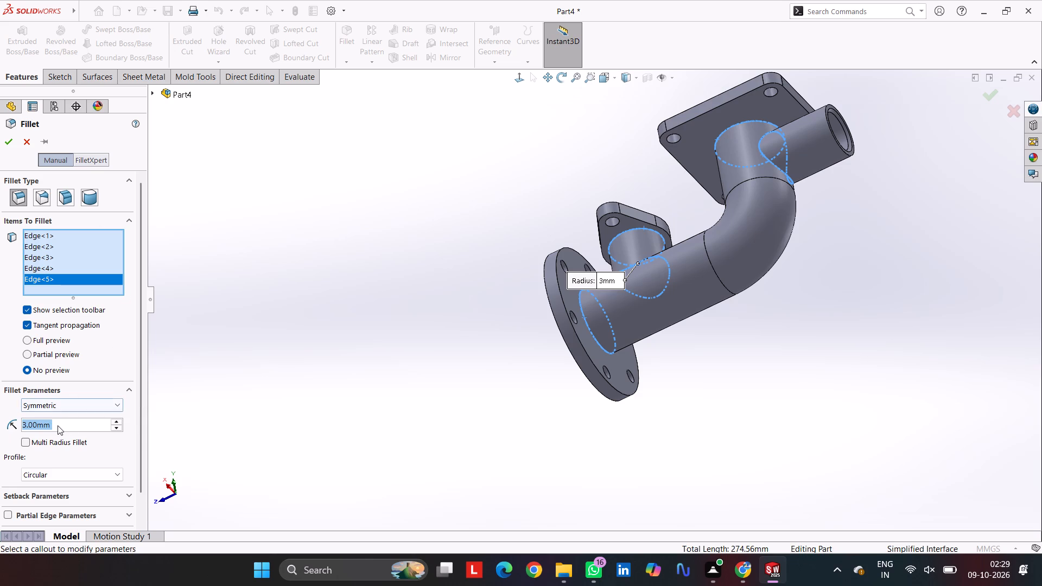
key(1)
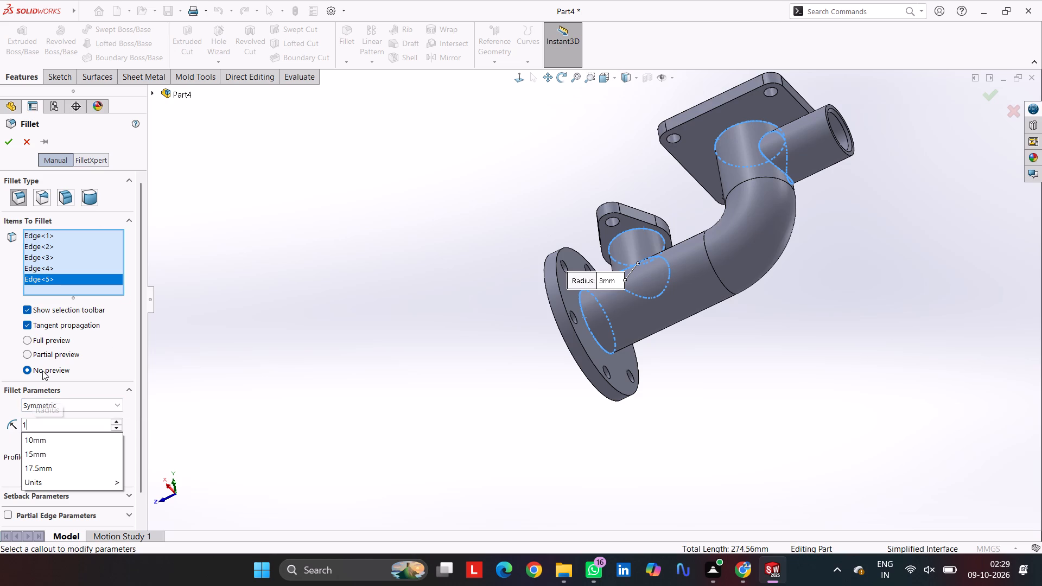
click(11, 143)
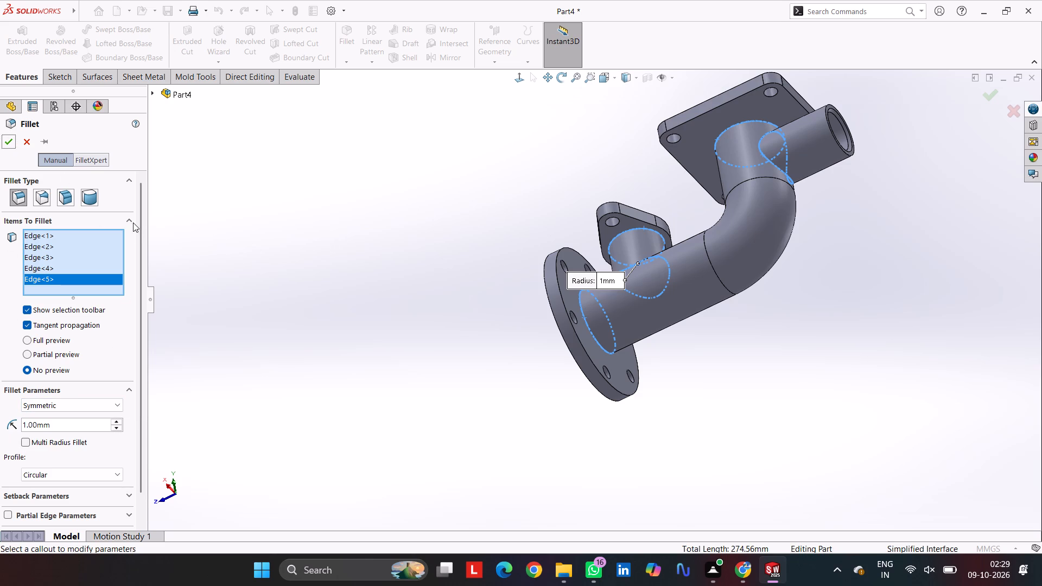
click(9, 141)
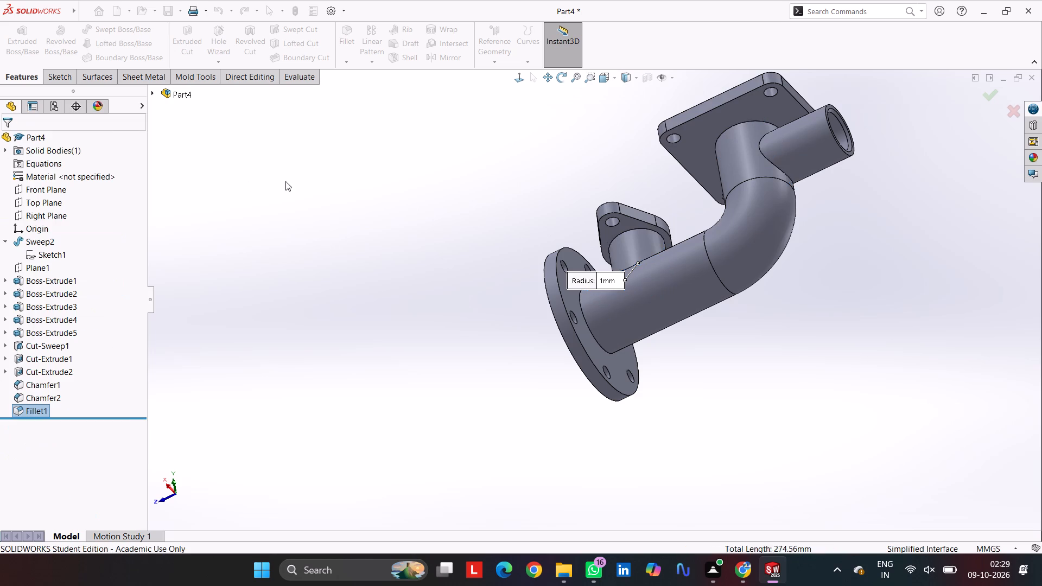
Examine the filleted elbow in an angled view showing the outer faces of all three flanges.
click(350, 179)
middle_drag(411, 224, 415, 232)
middle_drag(426, 258, 431, 271)
middle_drag(434, 277, 513, 375)
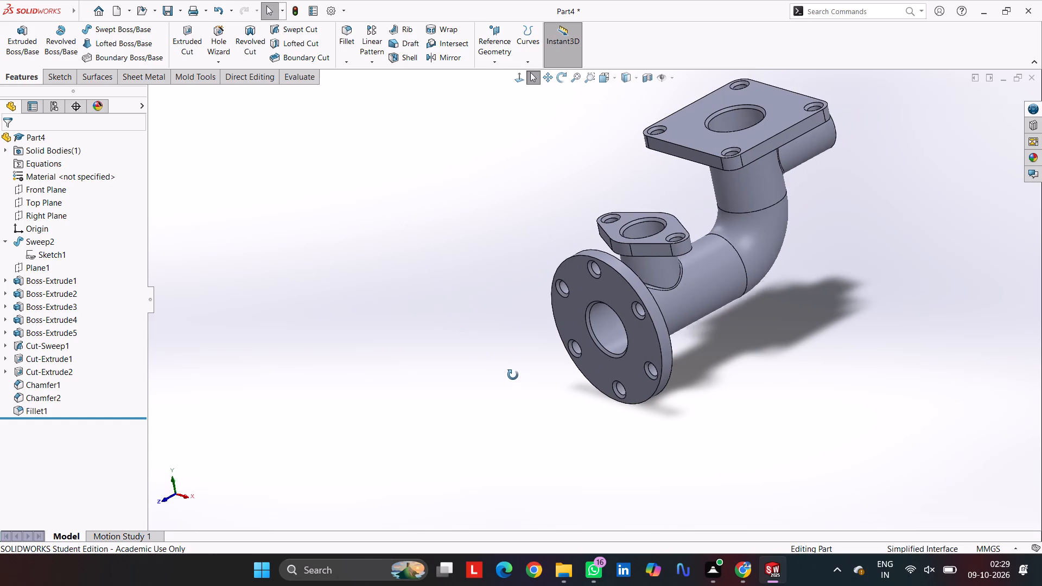
middle_drag(513, 375, 511, 373)
middle_click(511, 373)
middle_click(511, 373)
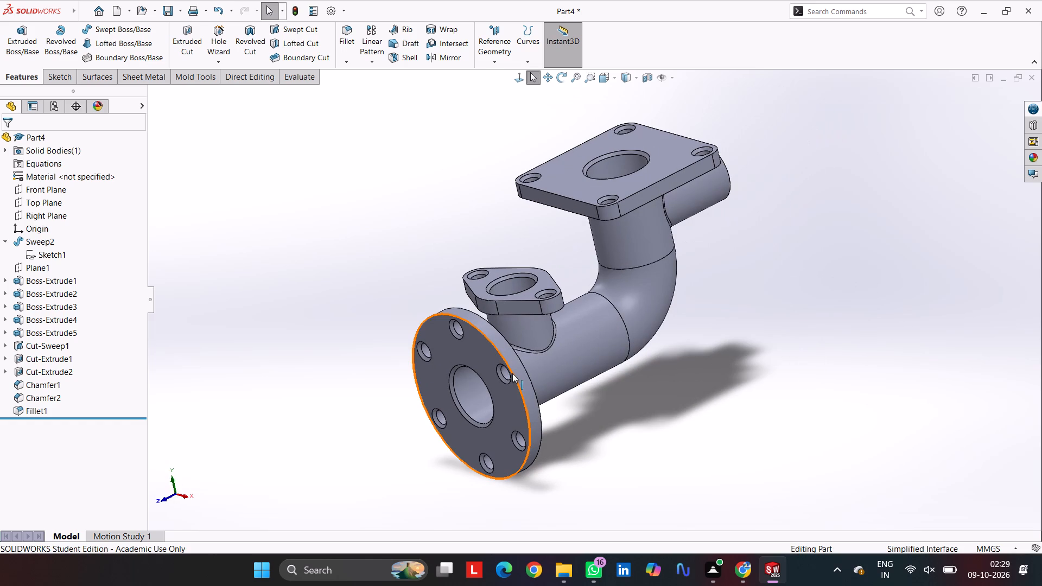
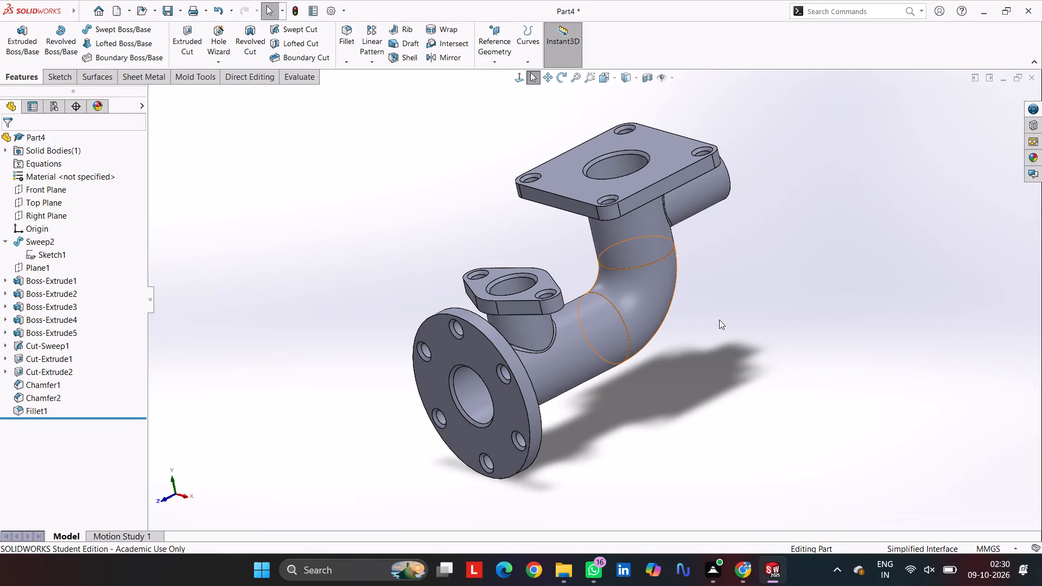
Examine the filleted elbow from the isometric view round to the side, including the flange undersides and branch junctions.
key(ctrl+7)
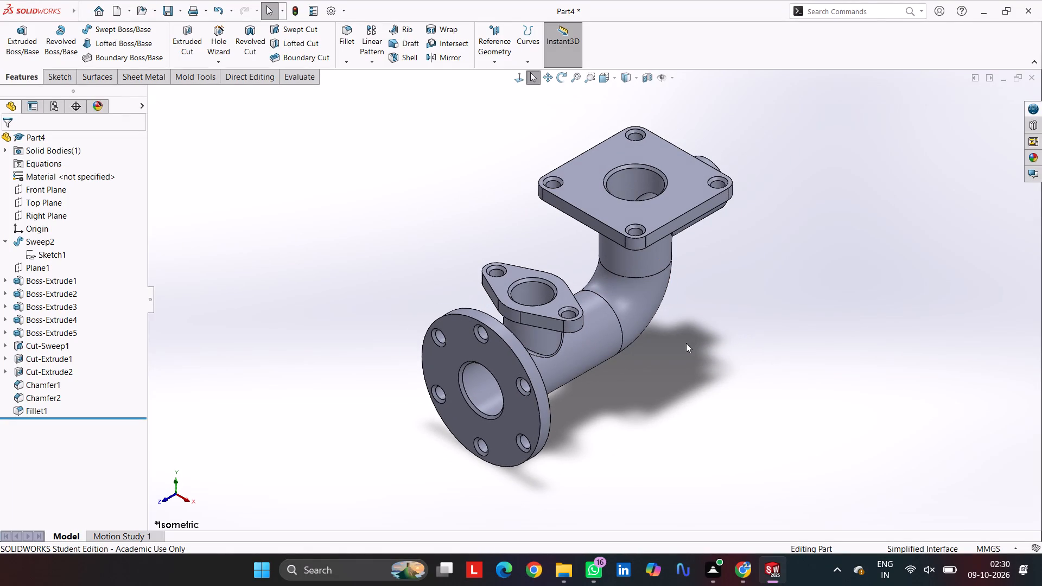
middle_drag(677, 320, 652, 227)
middle_drag(651, 225, 605, 184)
middle_drag(604, 186, 600, 192)
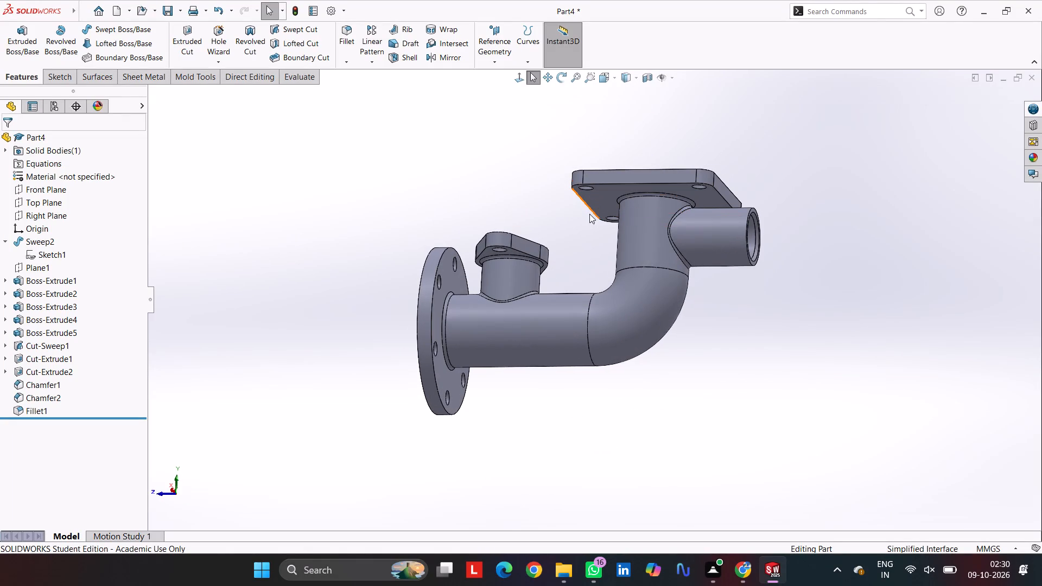
middle_drag(587, 221, 590, 265)
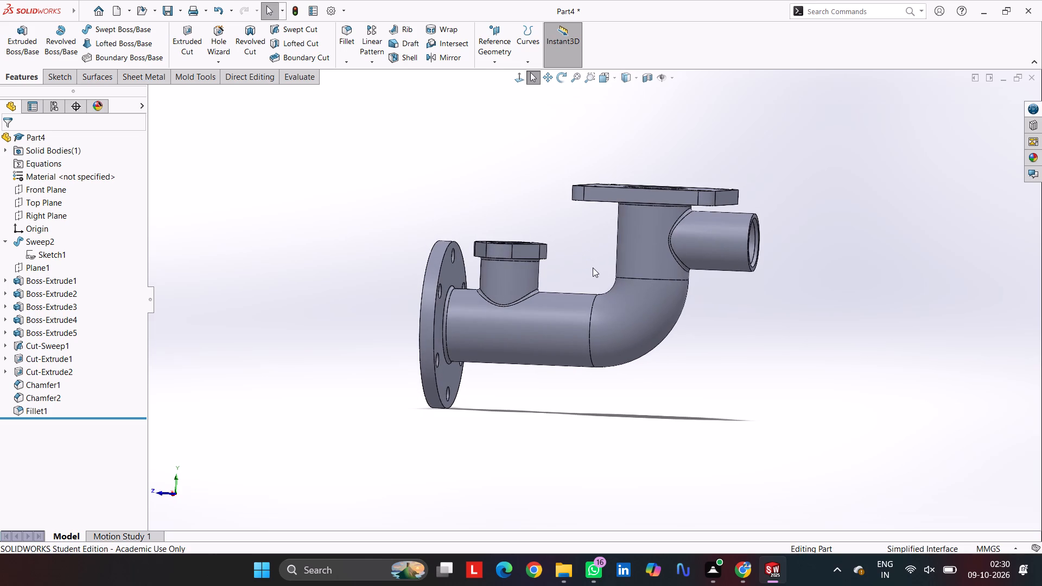
Return the elbow to the isometric view and save the part as 9-3 in the PROJECT folder.
key(ctrl+7)
click(755, 305)
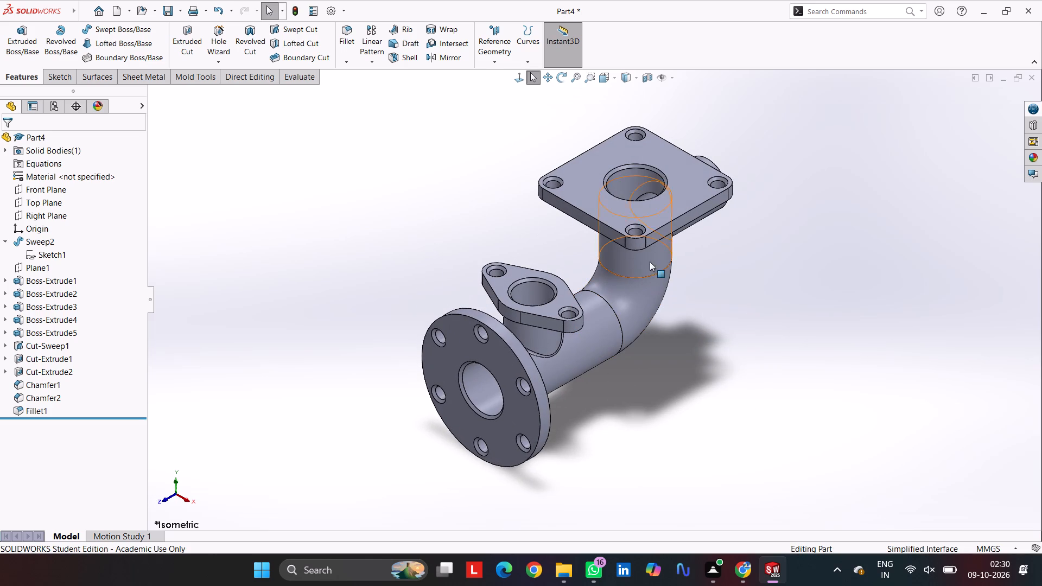
key(ctrl+s)
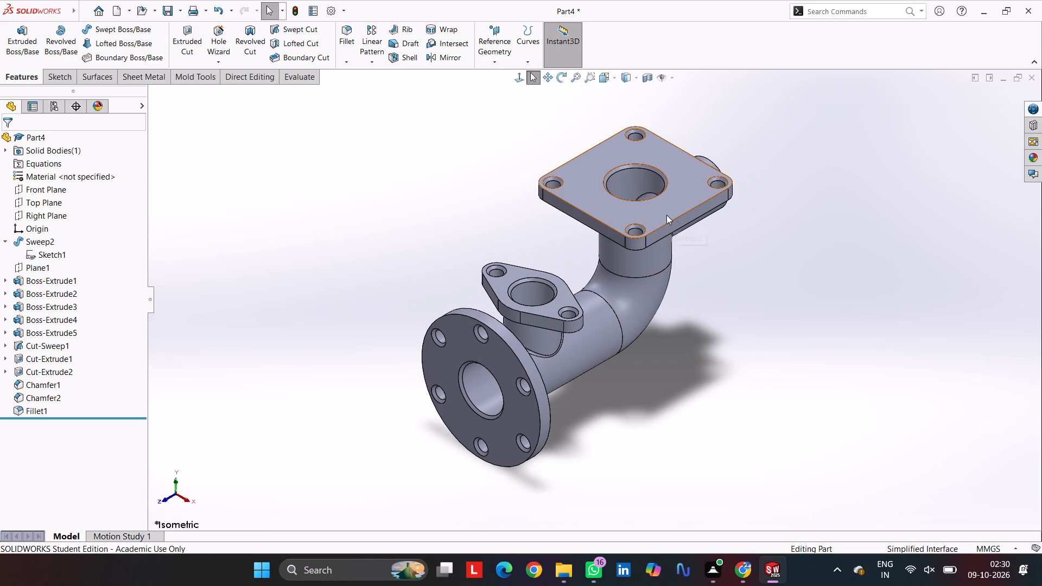
scroll(516, 202, down, 3)
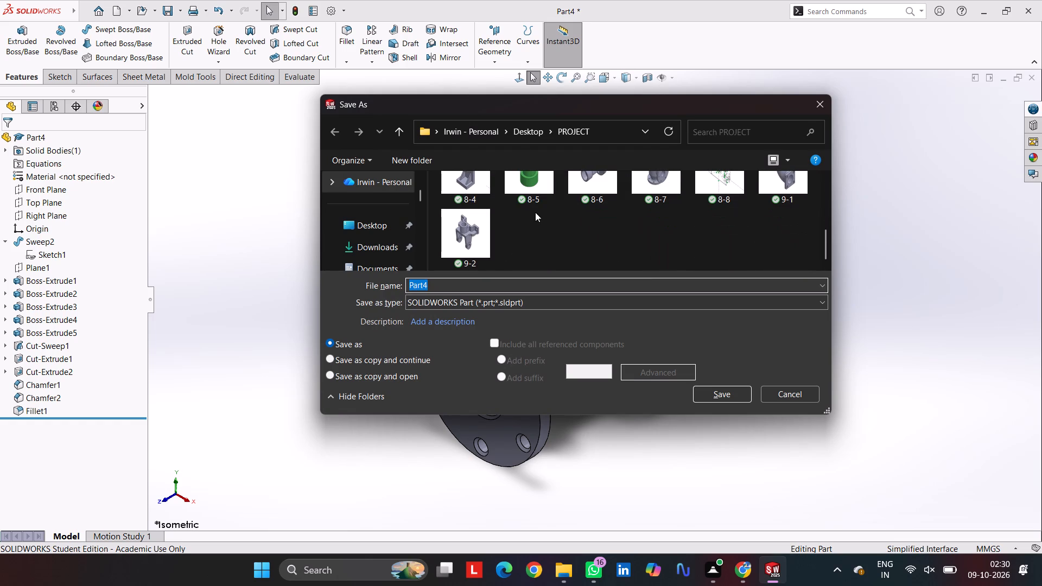
click(479, 240)
click(448, 287)
click(446, 287)
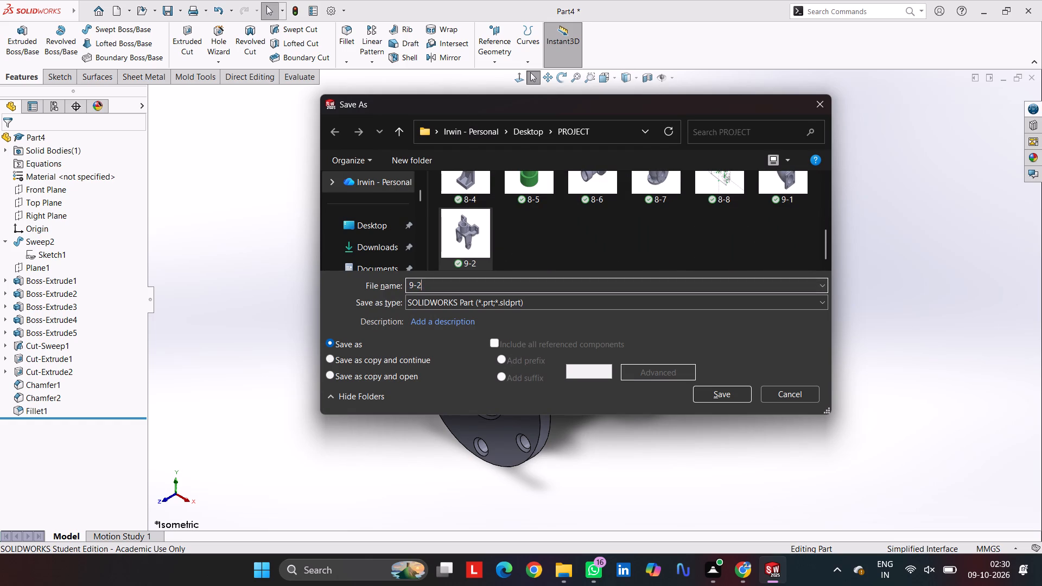
key(BackSpace)
key(3)
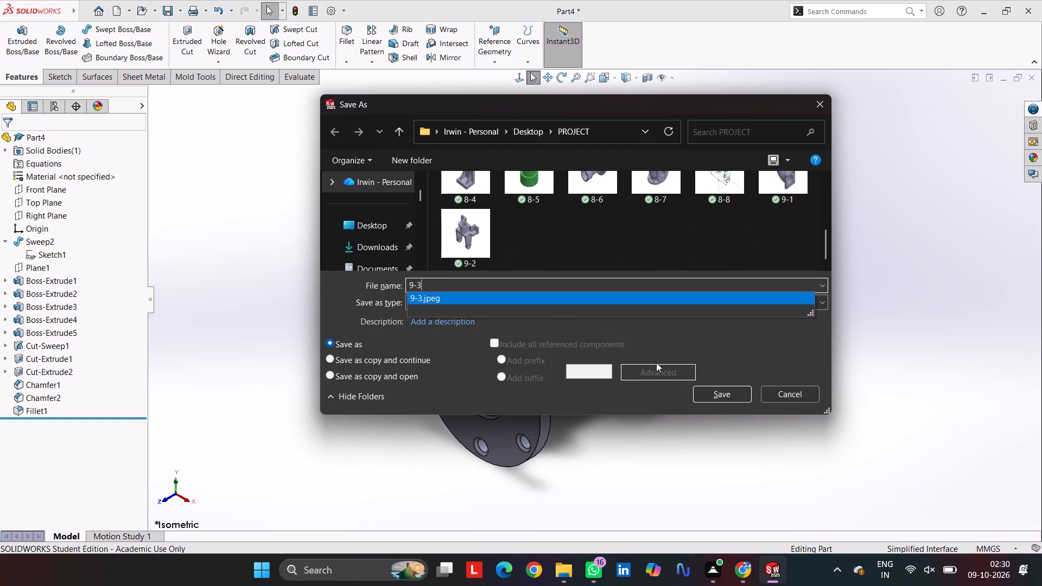
click(709, 393)
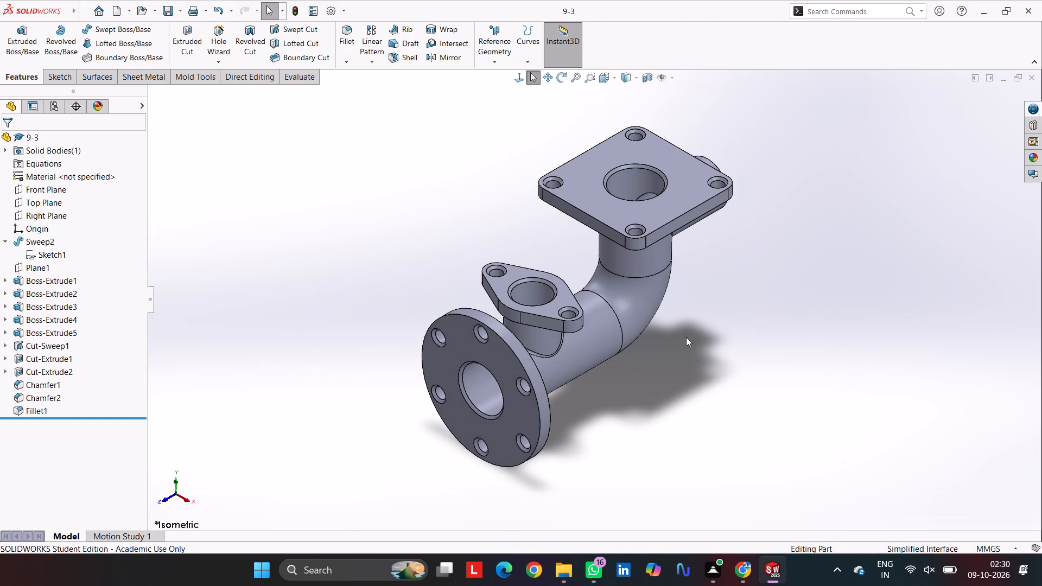
Print the current screen image with Microsoft Print to PDF, saving the output as 9-3 in the PROJECT folder.
key(ctrl+p)
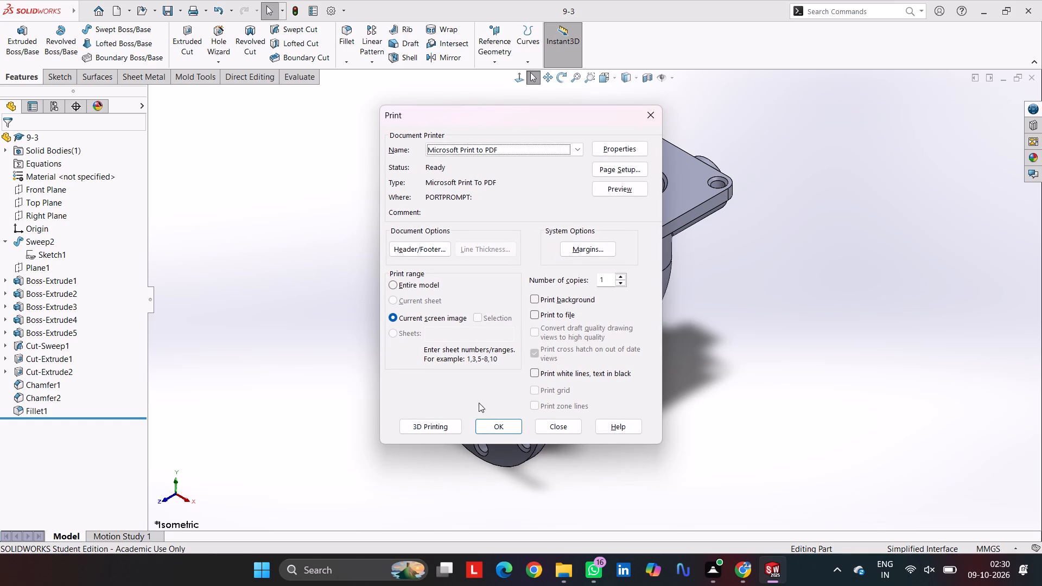
click(490, 431)
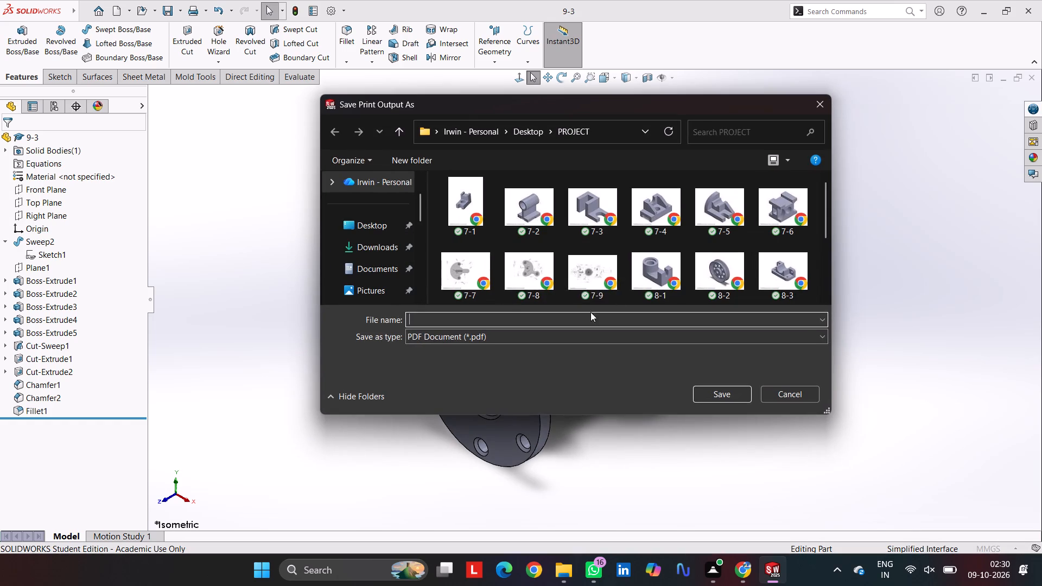
scroll(689, 251, down, 6)
click(480, 257)
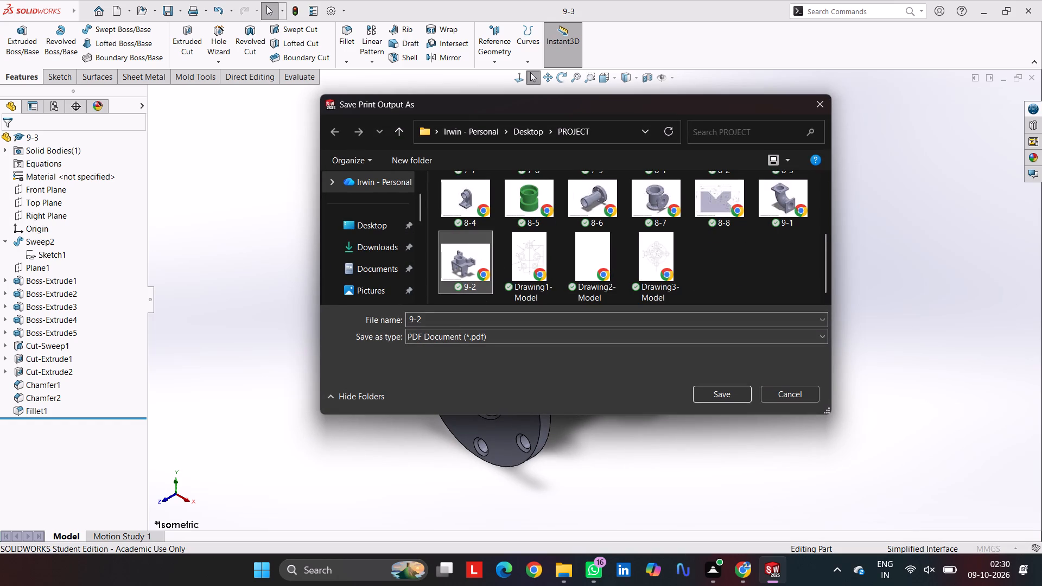
double_click(458, 321)
key(BackSpace)
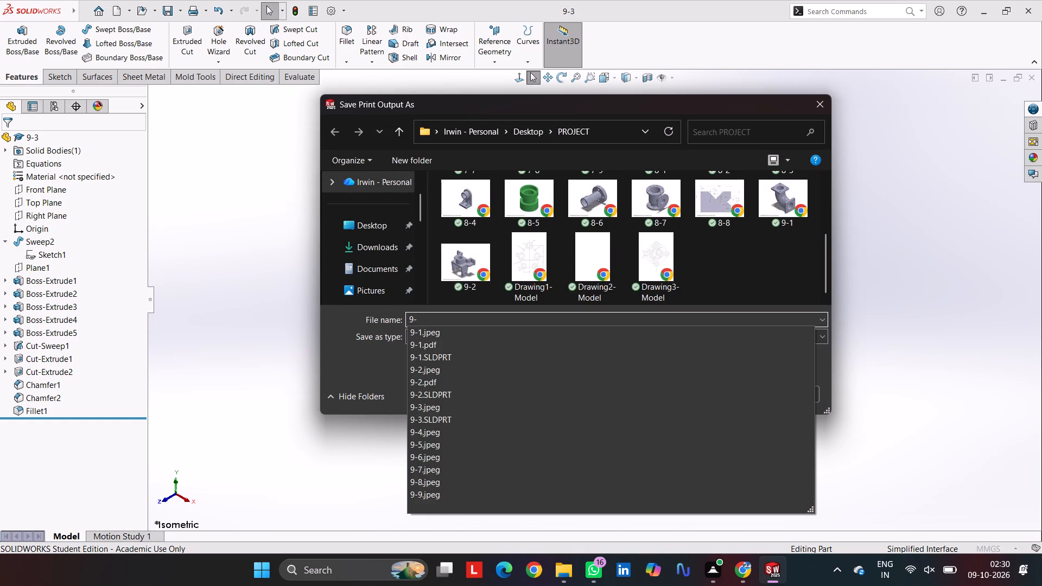
key(3)
click(716, 397)
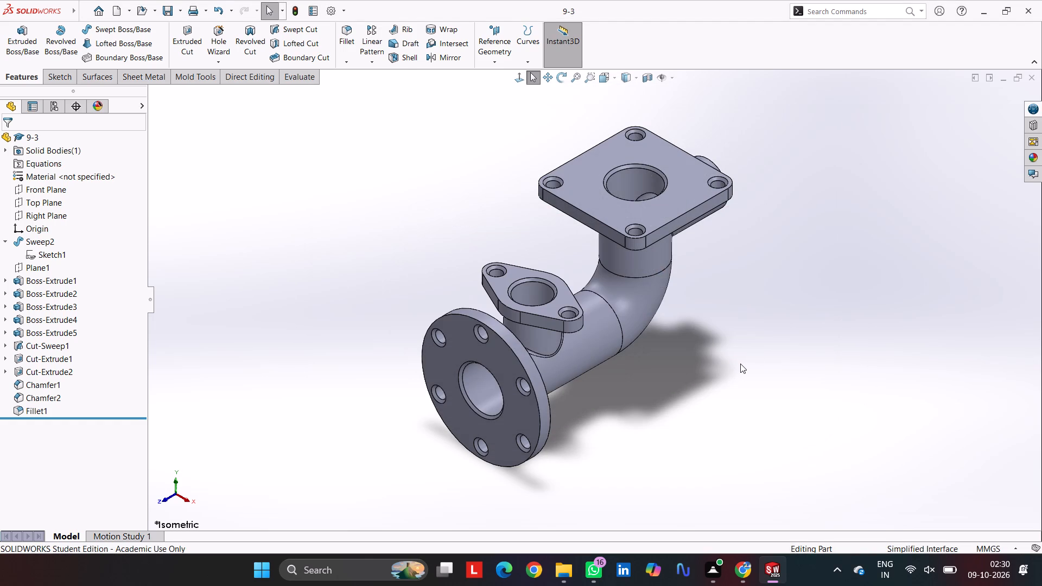
click(870, 392)
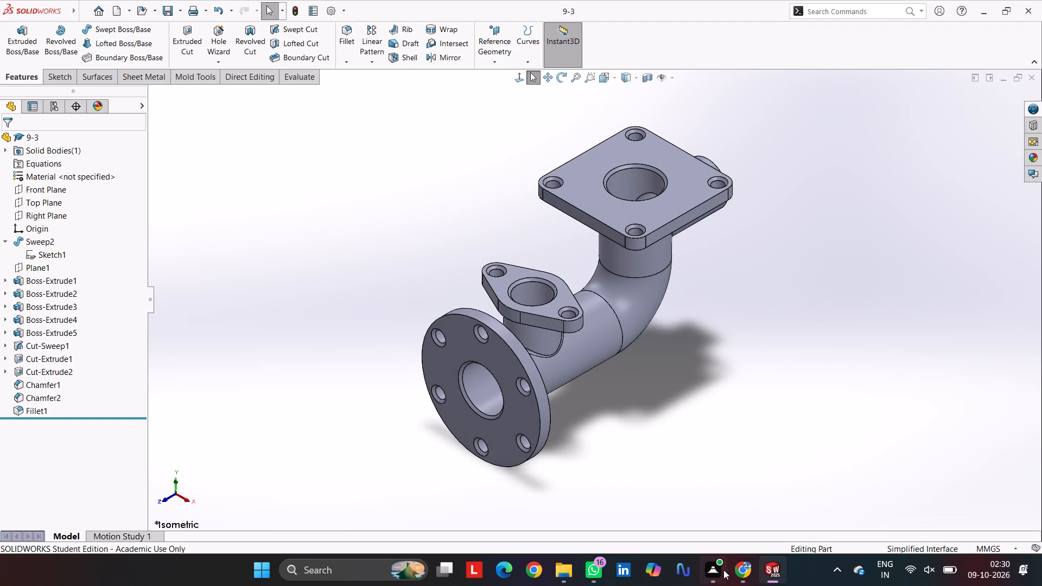
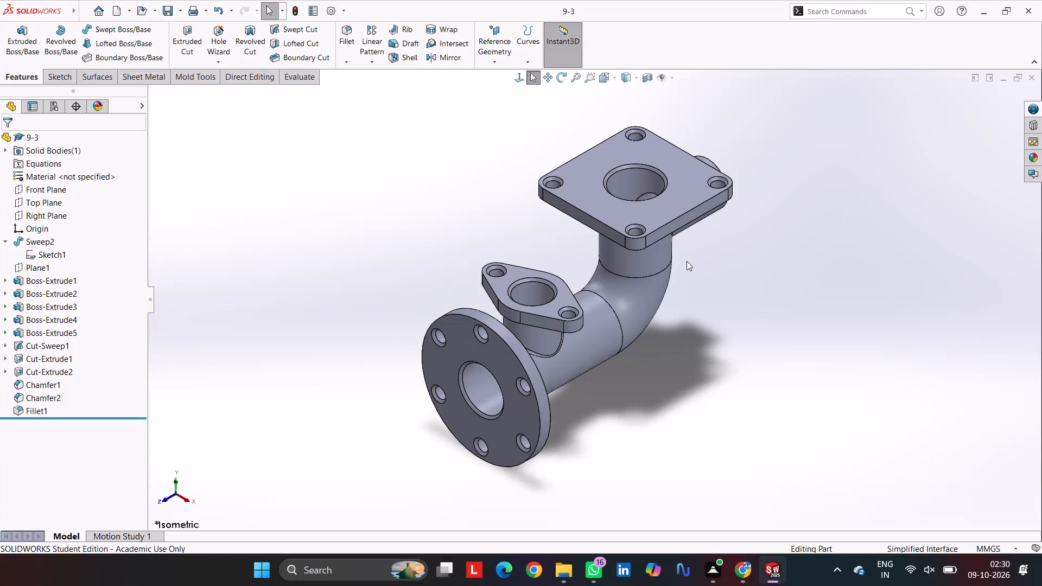
Check the oval flange's bore edge and the square flange's top face and one straight upper edge.
scroll(678, 265, down, 2)
scroll(602, 277, up, 3)
scroll(526, 298, down, 3)
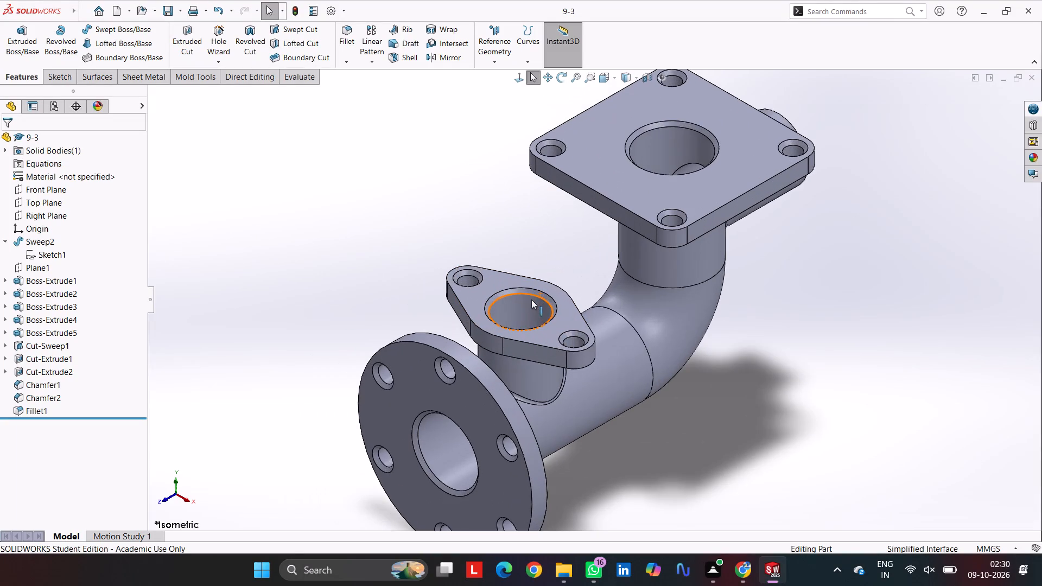
click(535, 288)
click(485, 232)
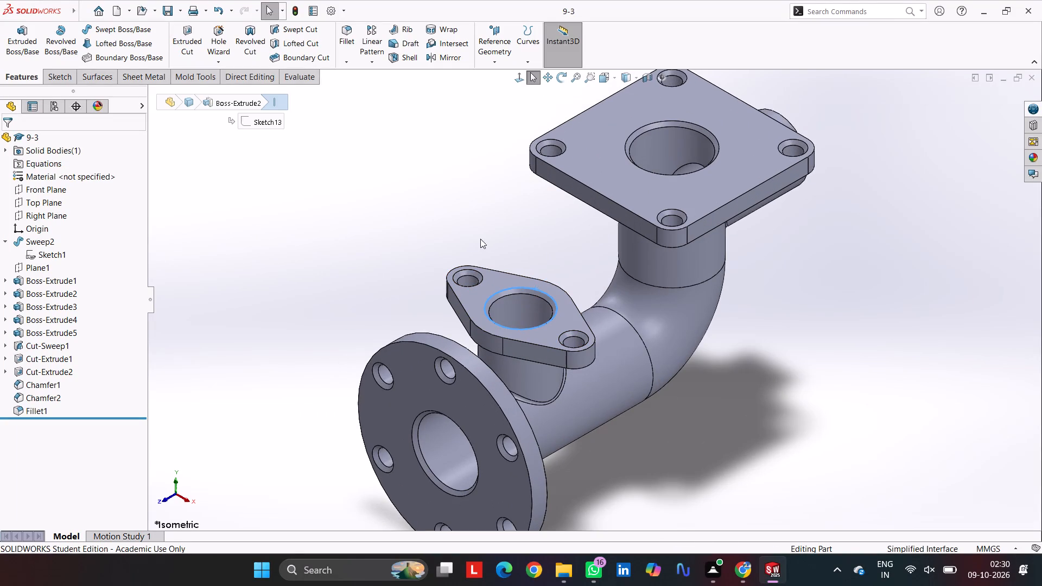
click(615, 200)
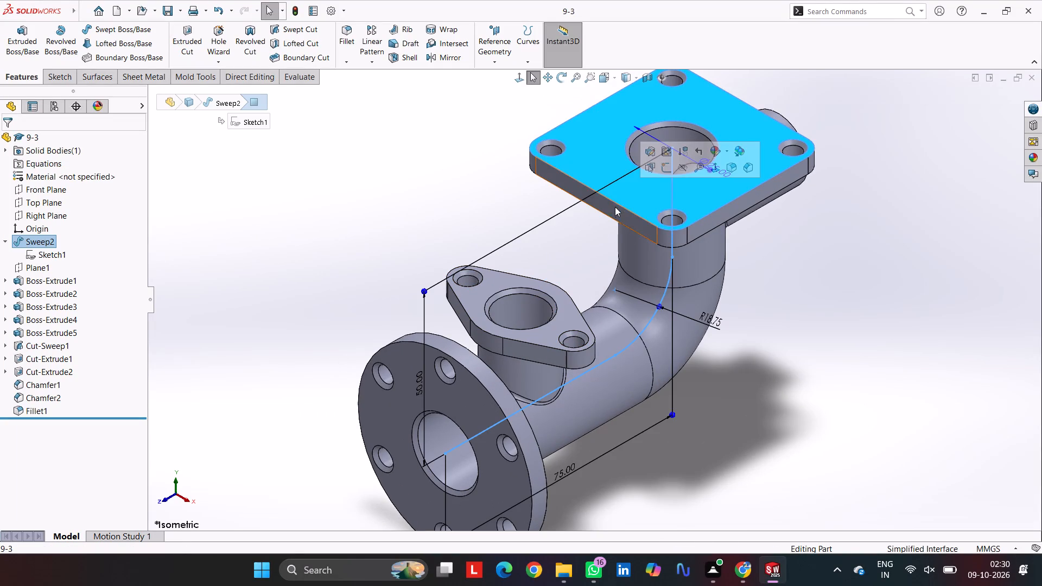
click(758, 231)
click(723, 206)
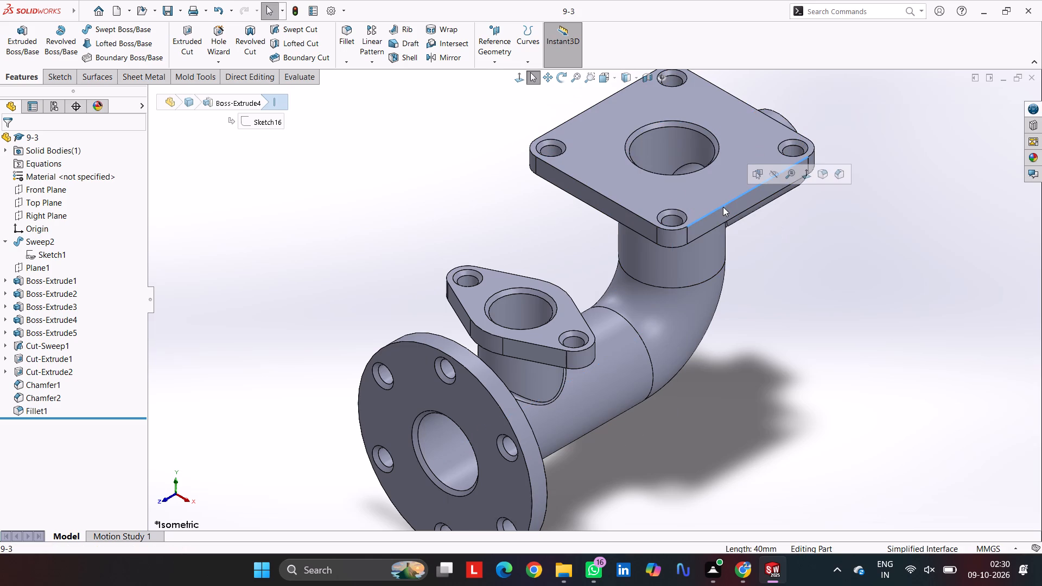
click(785, 262)
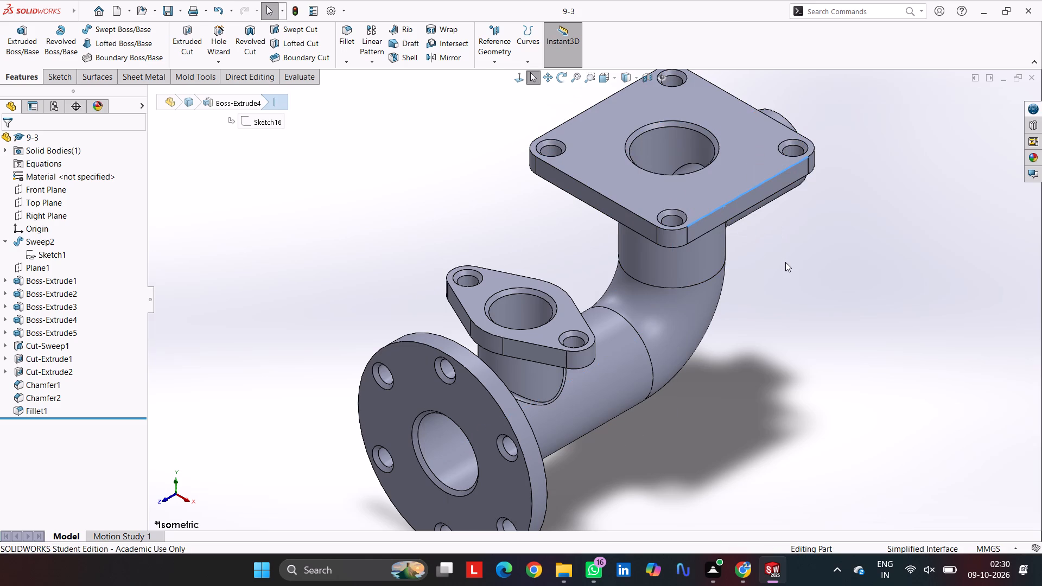
Examine the square flange from above and below, including its corner holes, neck fillet and the side branch junction.
scroll(752, 211, down, 3)
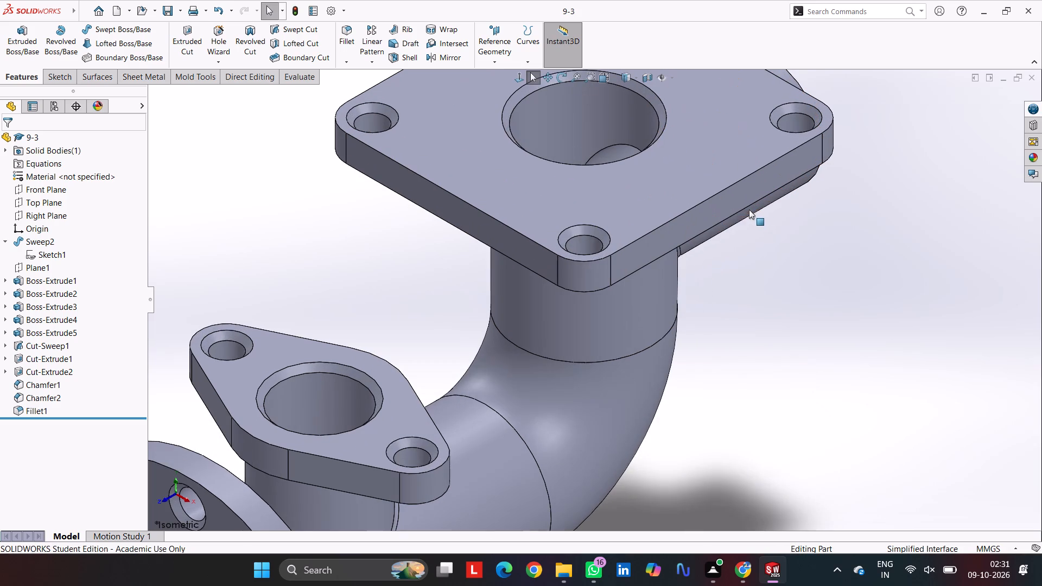
scroll(785, 296, up, 1)
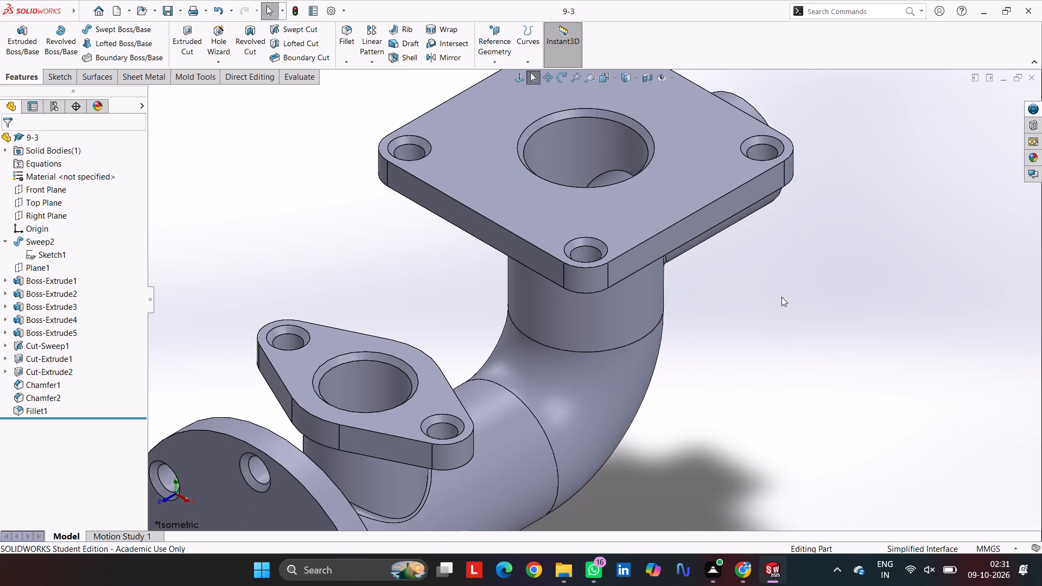
middle_drag(706, 292, 698, 290)
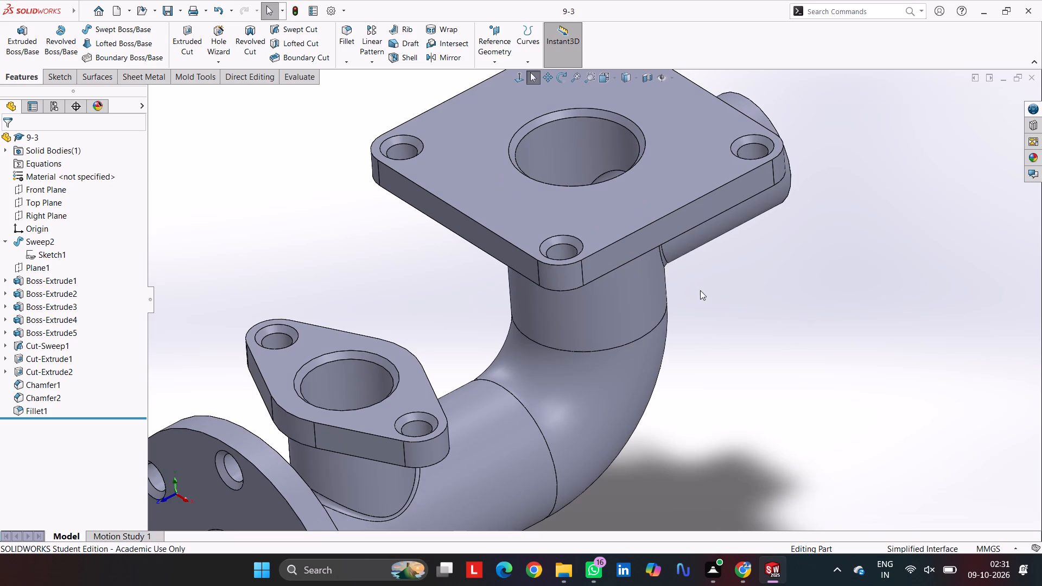
middle_drag(787, 319, 667, 221)
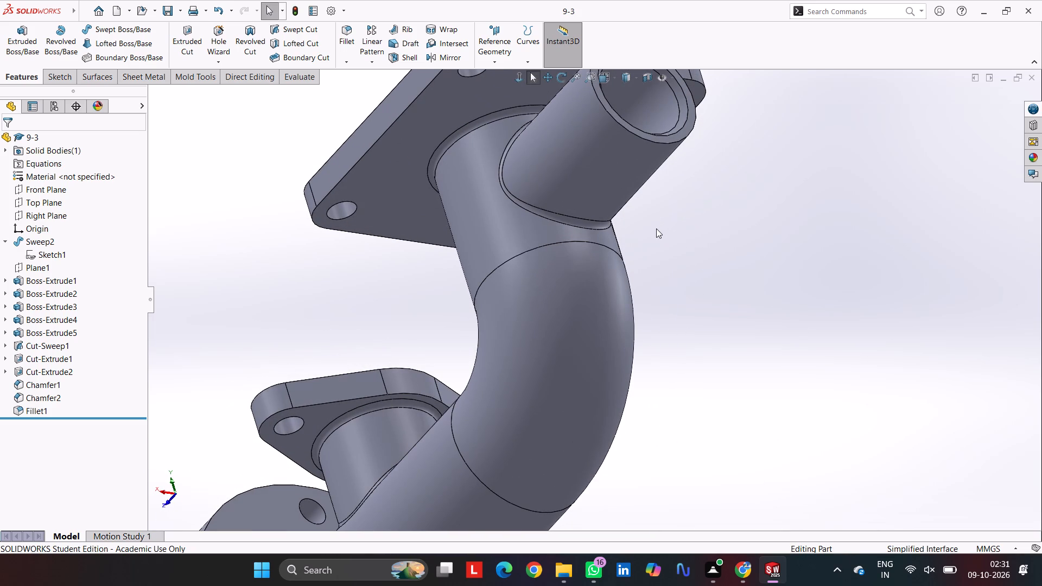
scroll(287, 176, down, 2)
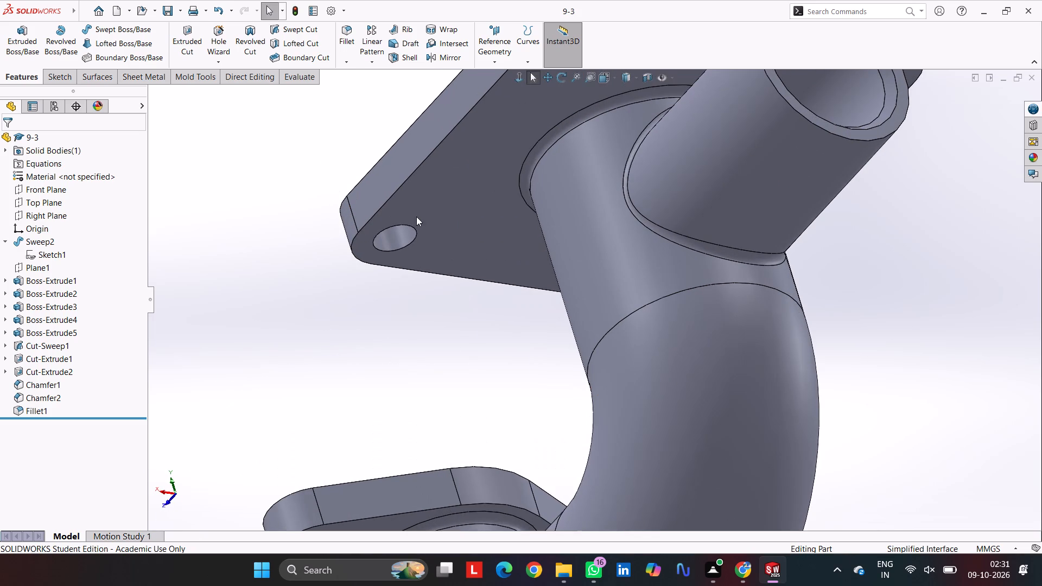
scroll(416, 216, down, 3)
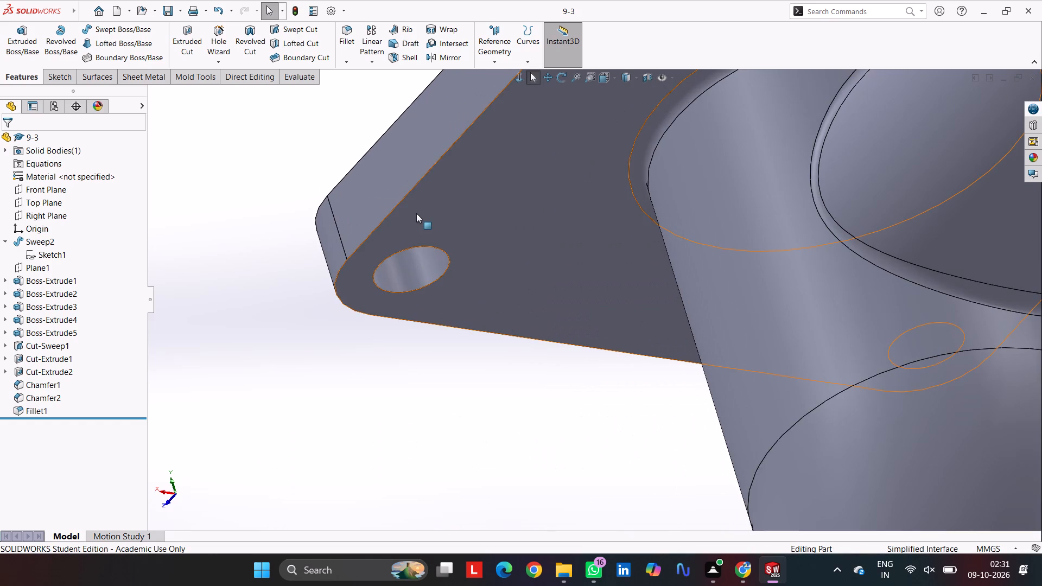
scroll(416, 212, up, 4)
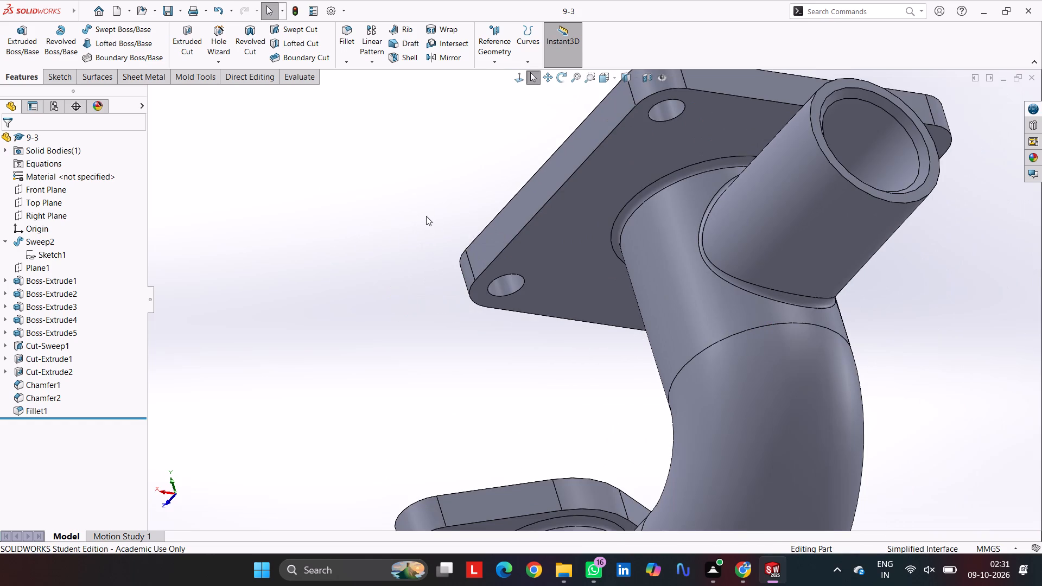
scroll(435, 218, up, 3)
middle_drag(473, 294, 478, 301)
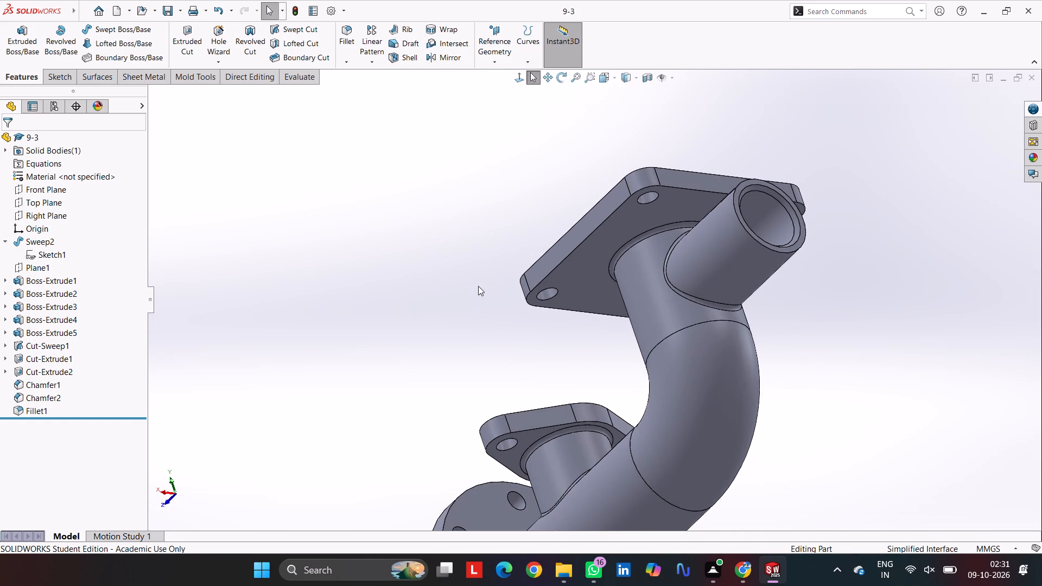
middle_drag(488, 298, 613, 291)
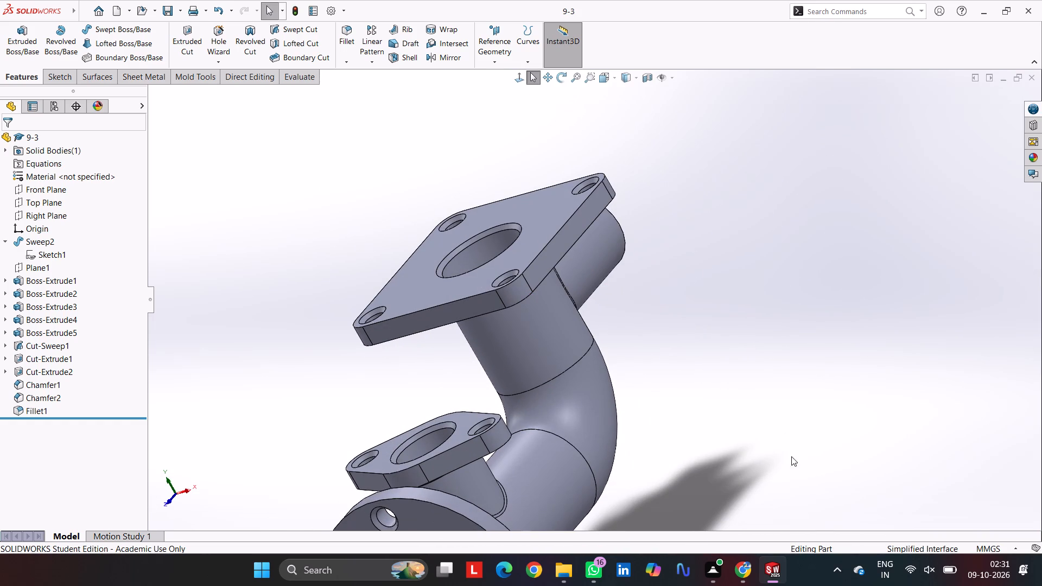
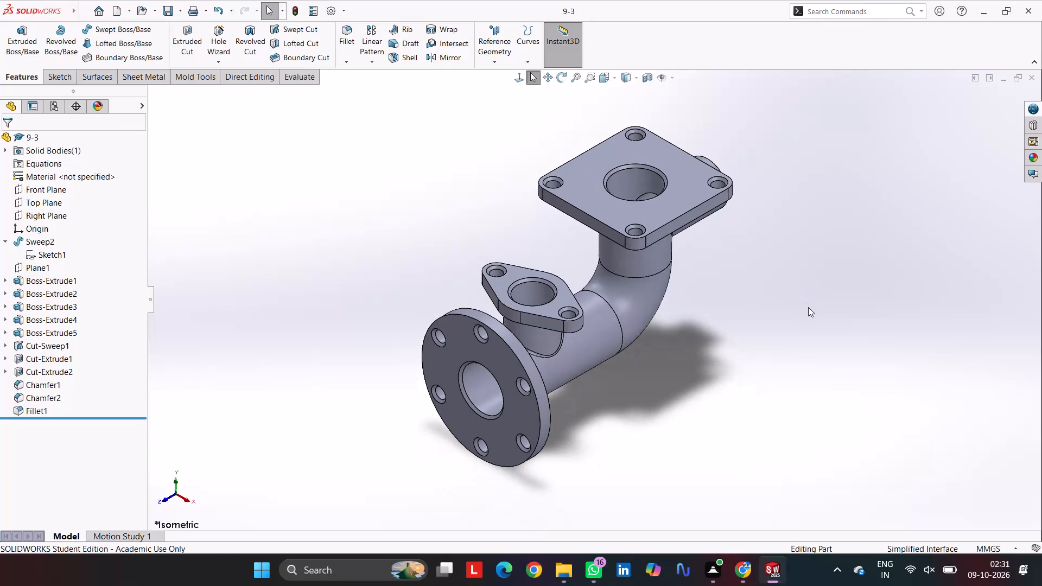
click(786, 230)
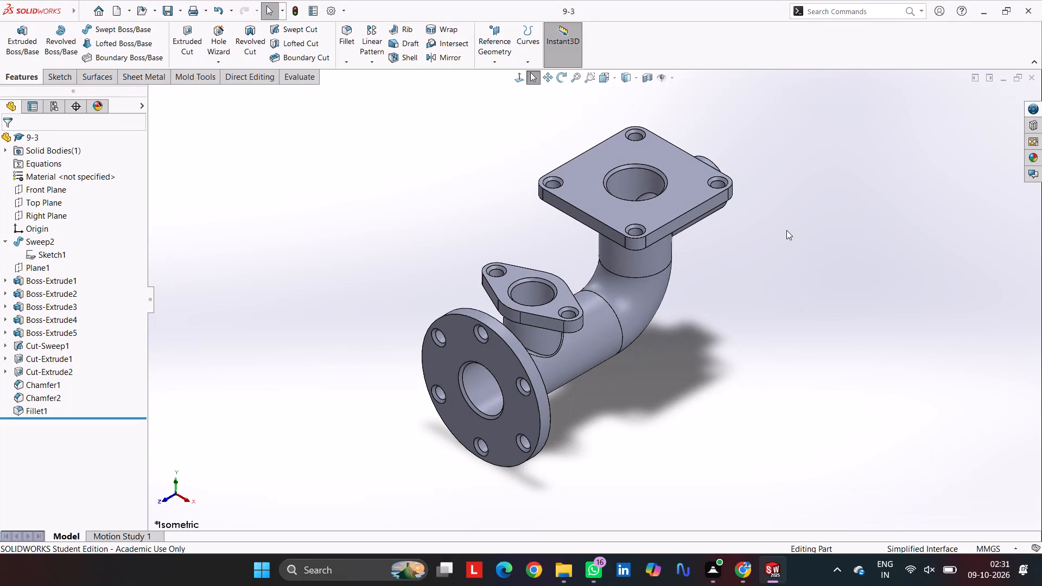
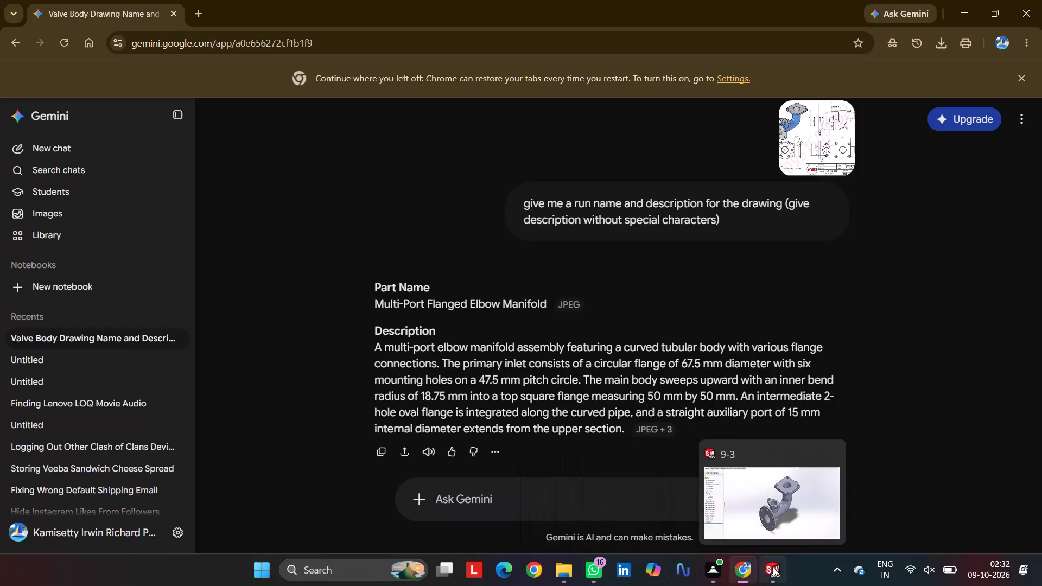
Switch to SOLIDWORKS to view the 9-3 flanged elbow model.
click(773, 567)
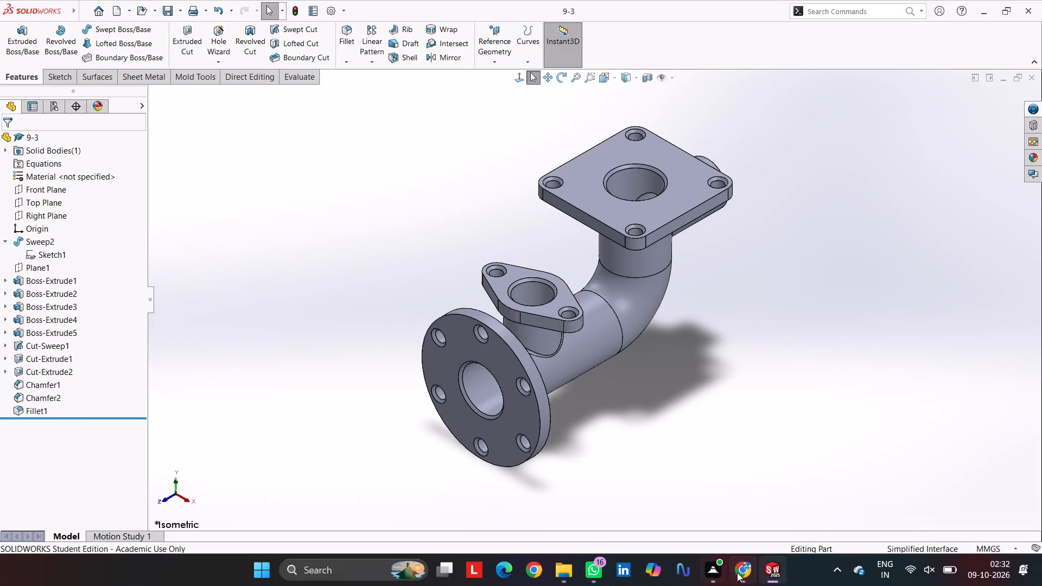